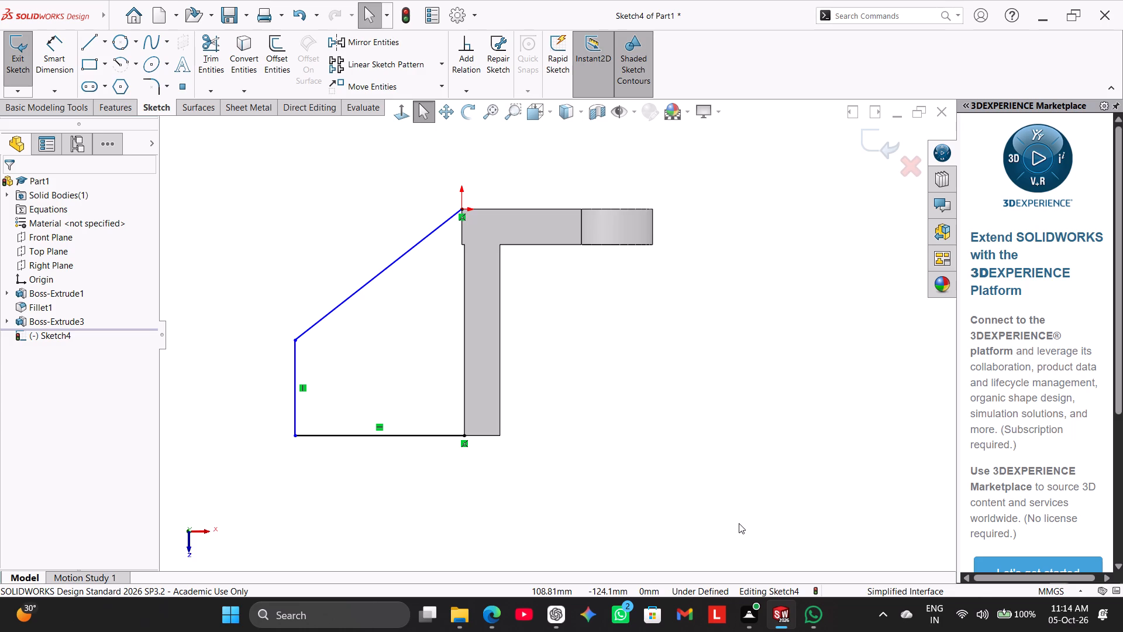
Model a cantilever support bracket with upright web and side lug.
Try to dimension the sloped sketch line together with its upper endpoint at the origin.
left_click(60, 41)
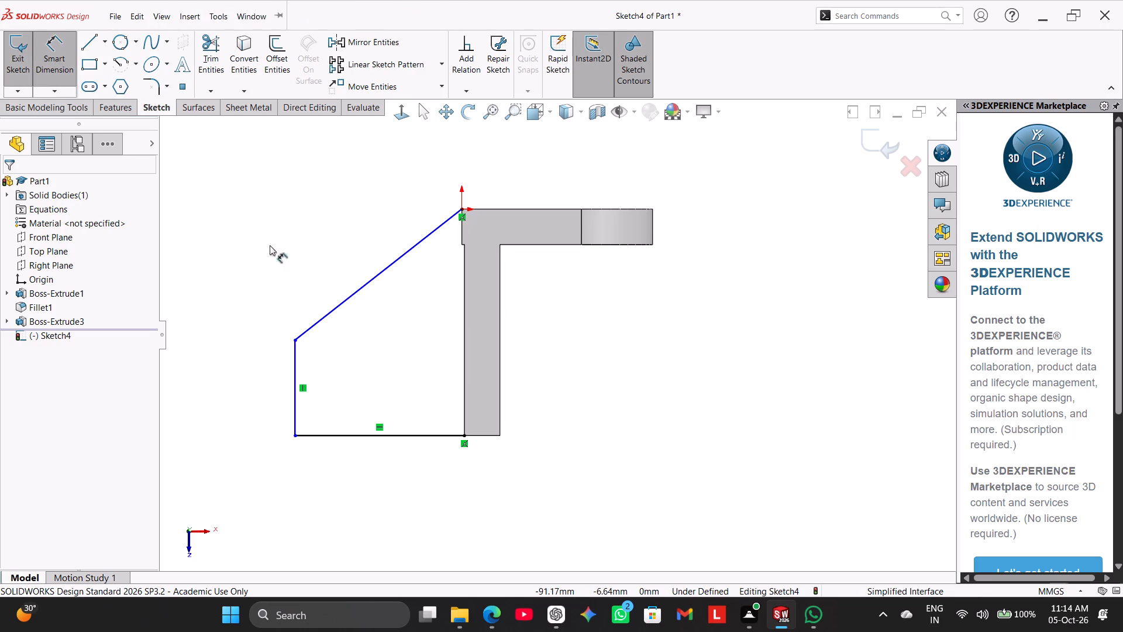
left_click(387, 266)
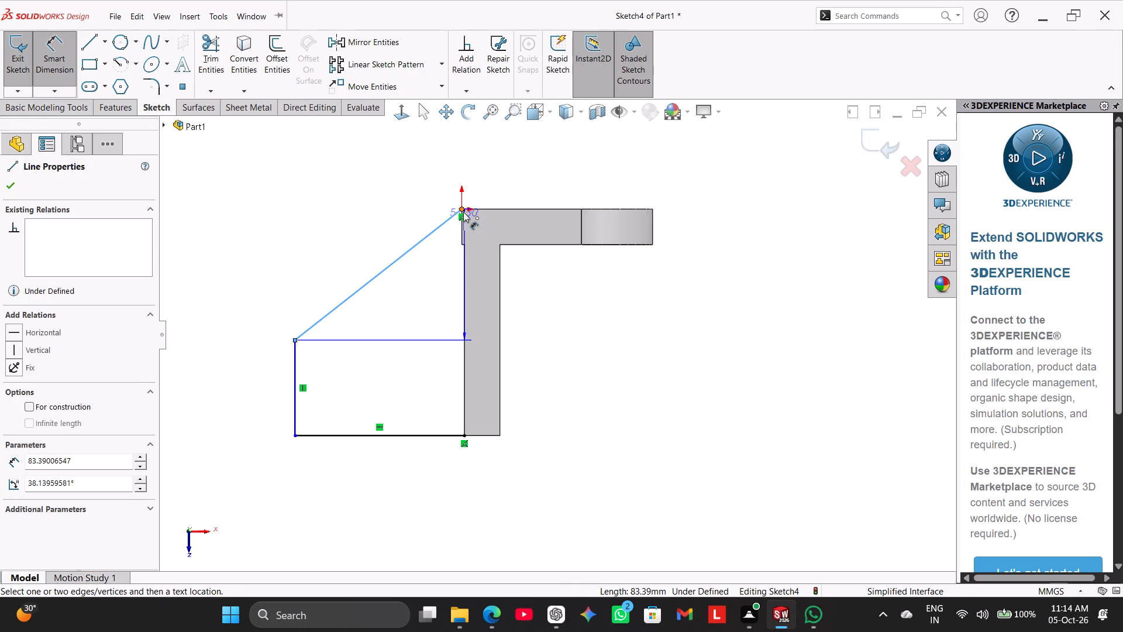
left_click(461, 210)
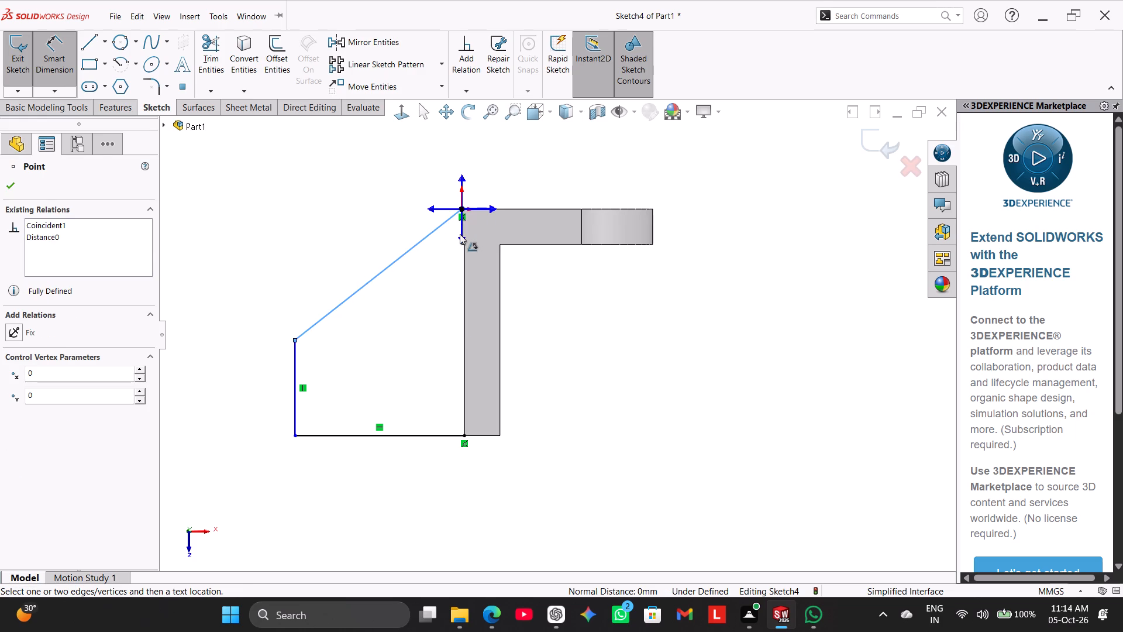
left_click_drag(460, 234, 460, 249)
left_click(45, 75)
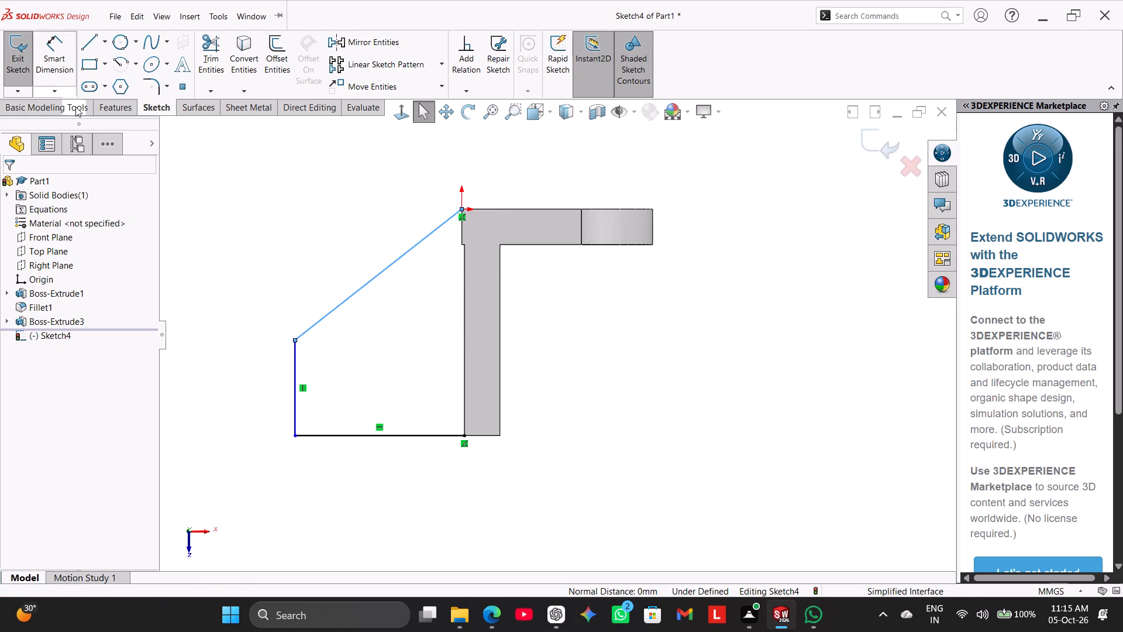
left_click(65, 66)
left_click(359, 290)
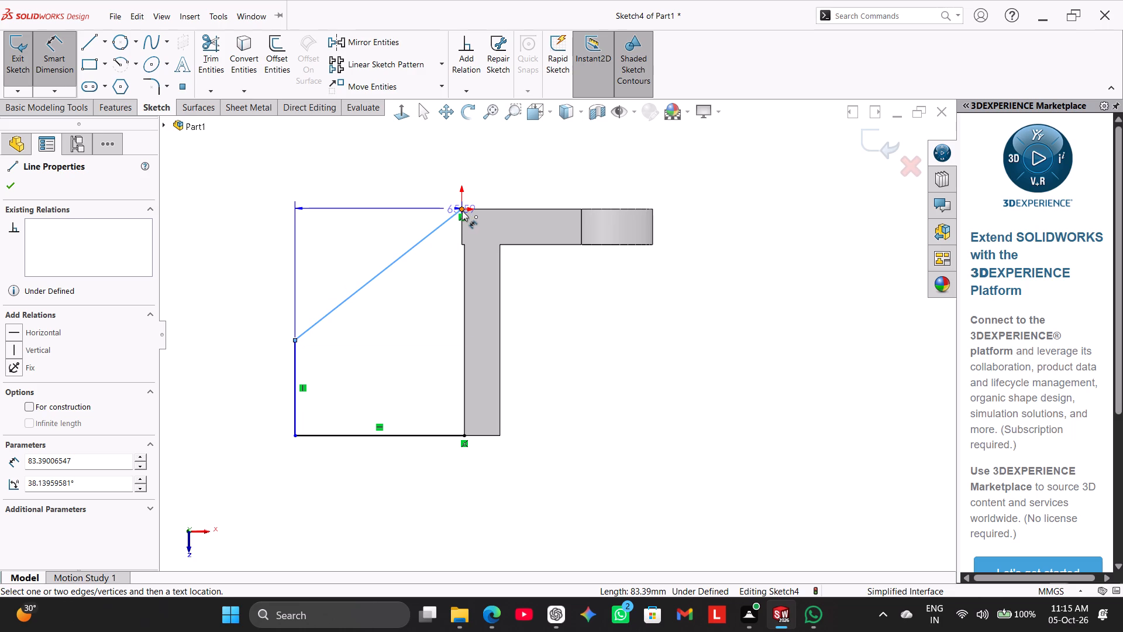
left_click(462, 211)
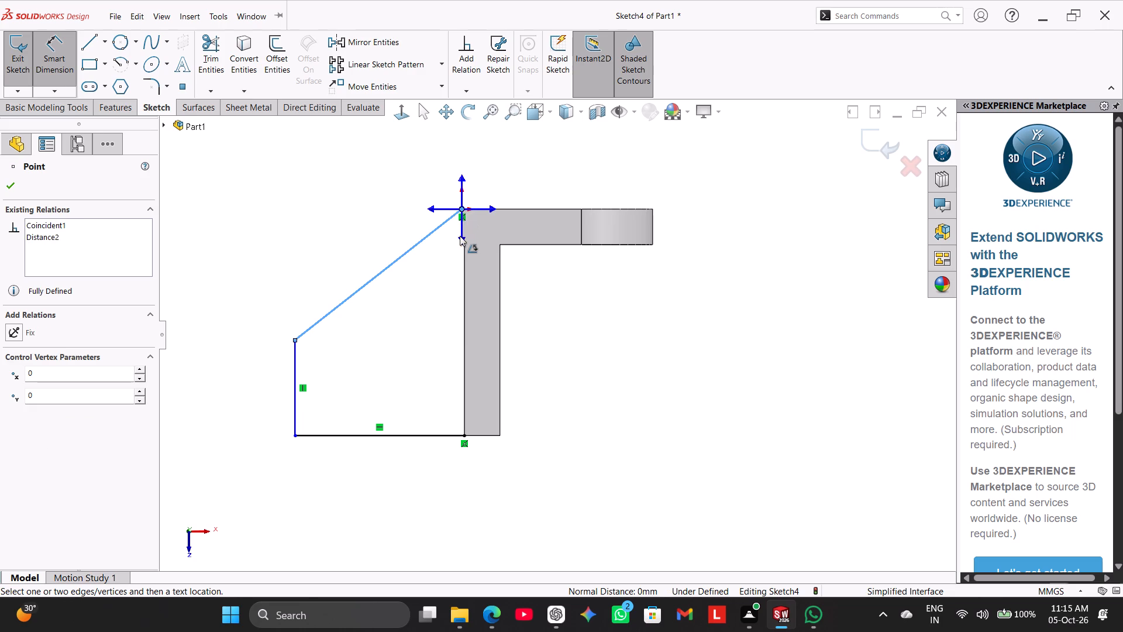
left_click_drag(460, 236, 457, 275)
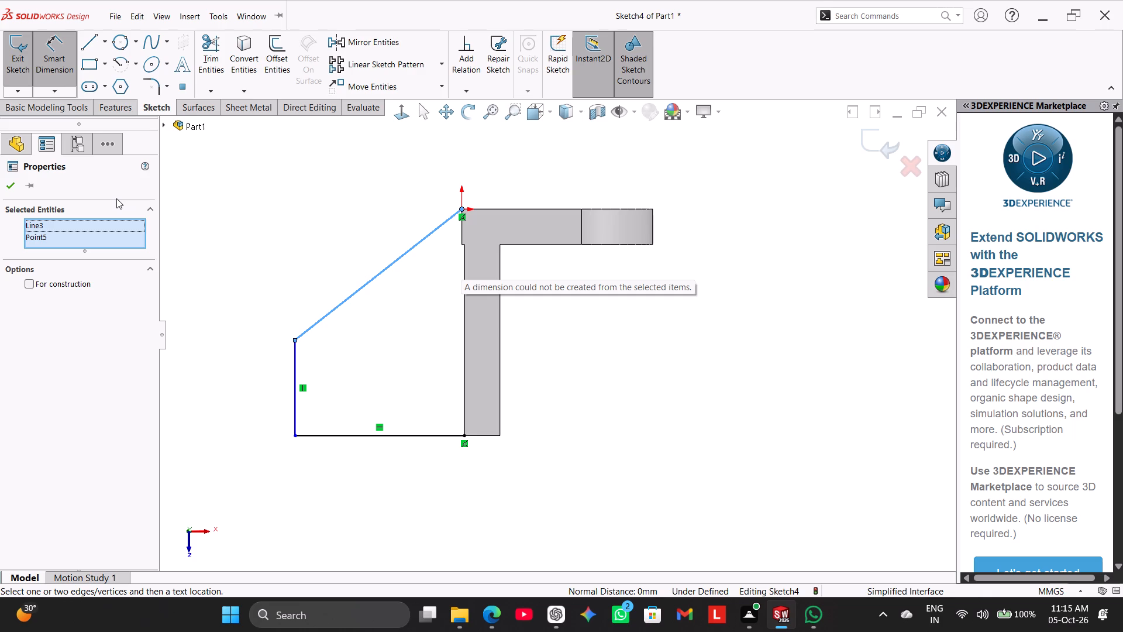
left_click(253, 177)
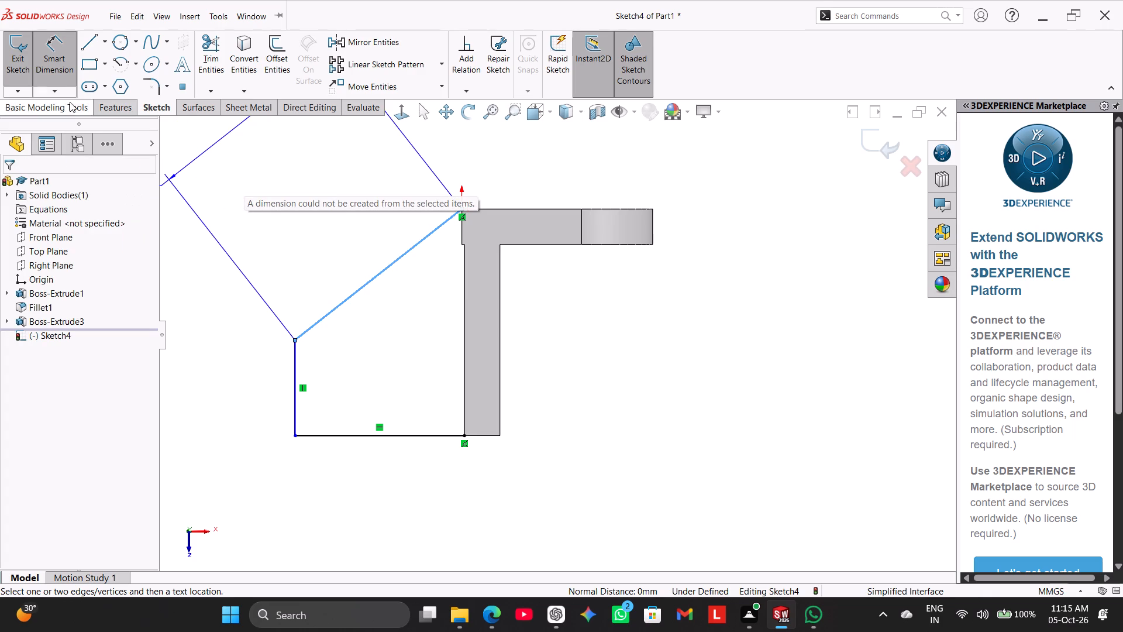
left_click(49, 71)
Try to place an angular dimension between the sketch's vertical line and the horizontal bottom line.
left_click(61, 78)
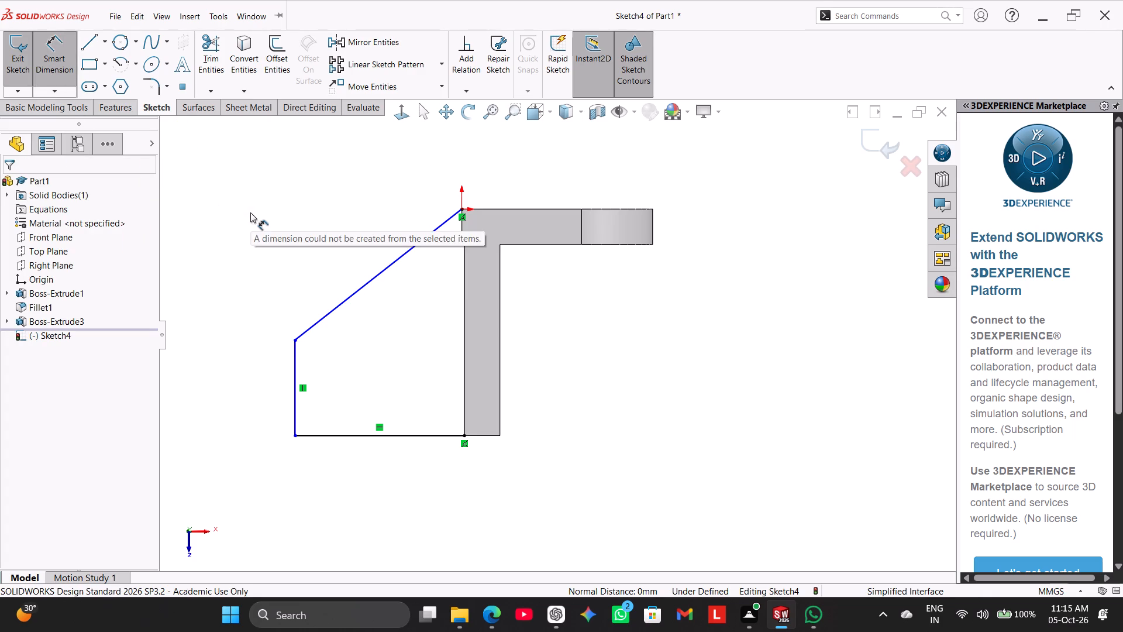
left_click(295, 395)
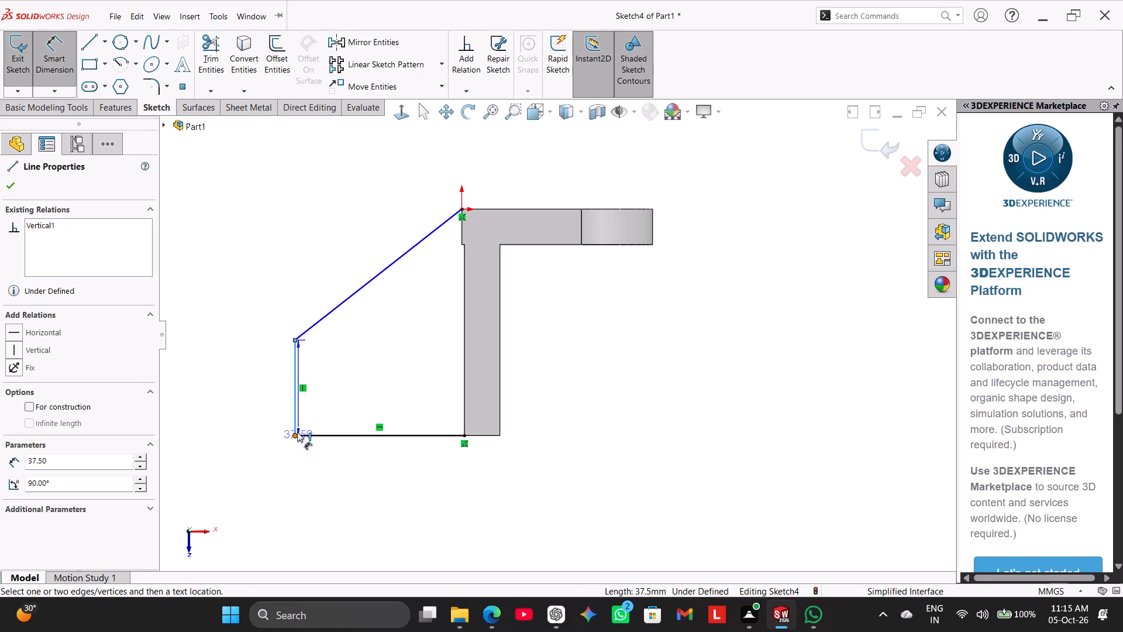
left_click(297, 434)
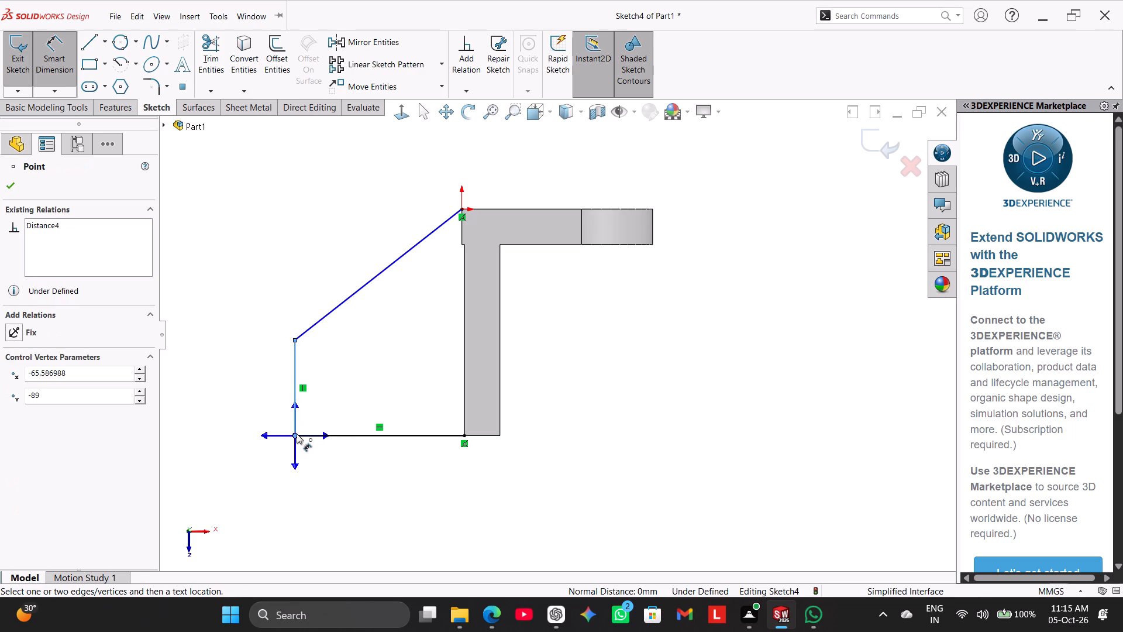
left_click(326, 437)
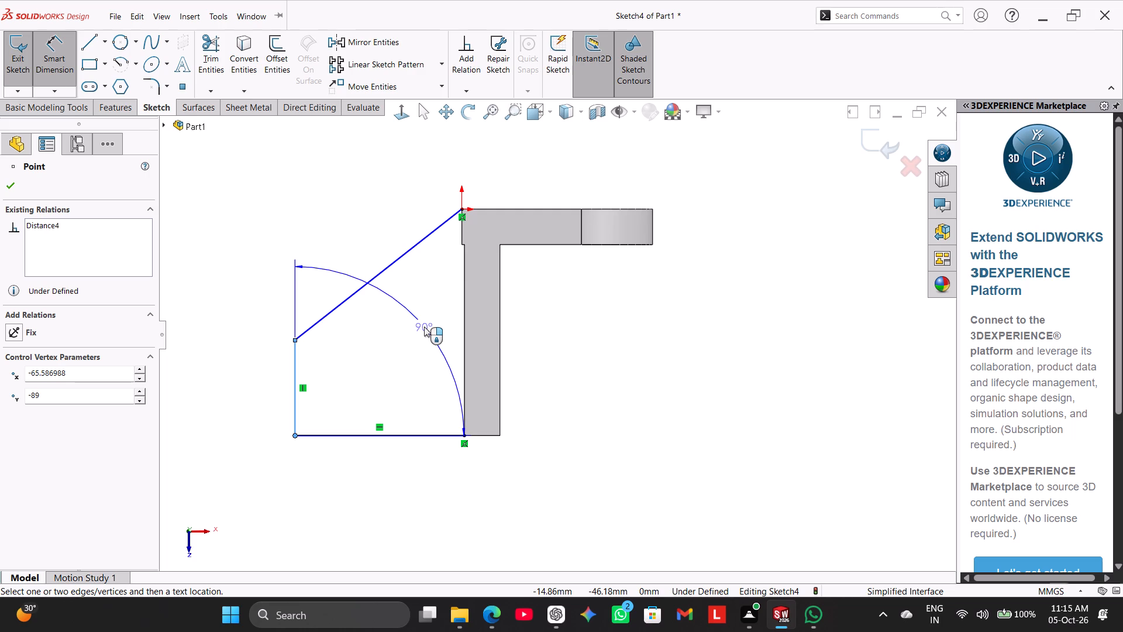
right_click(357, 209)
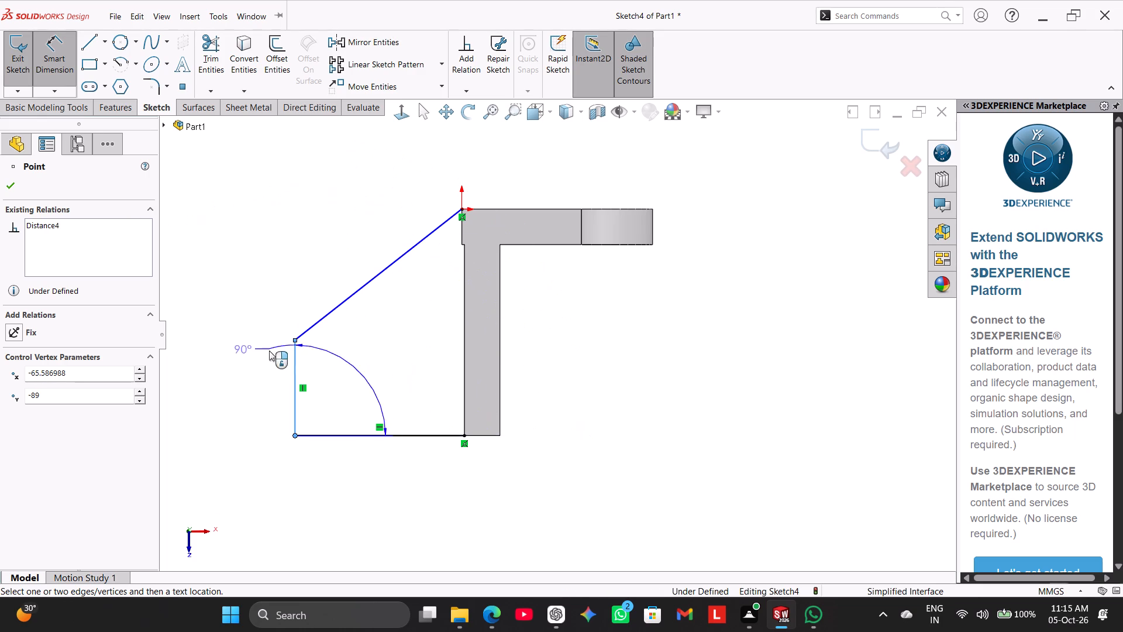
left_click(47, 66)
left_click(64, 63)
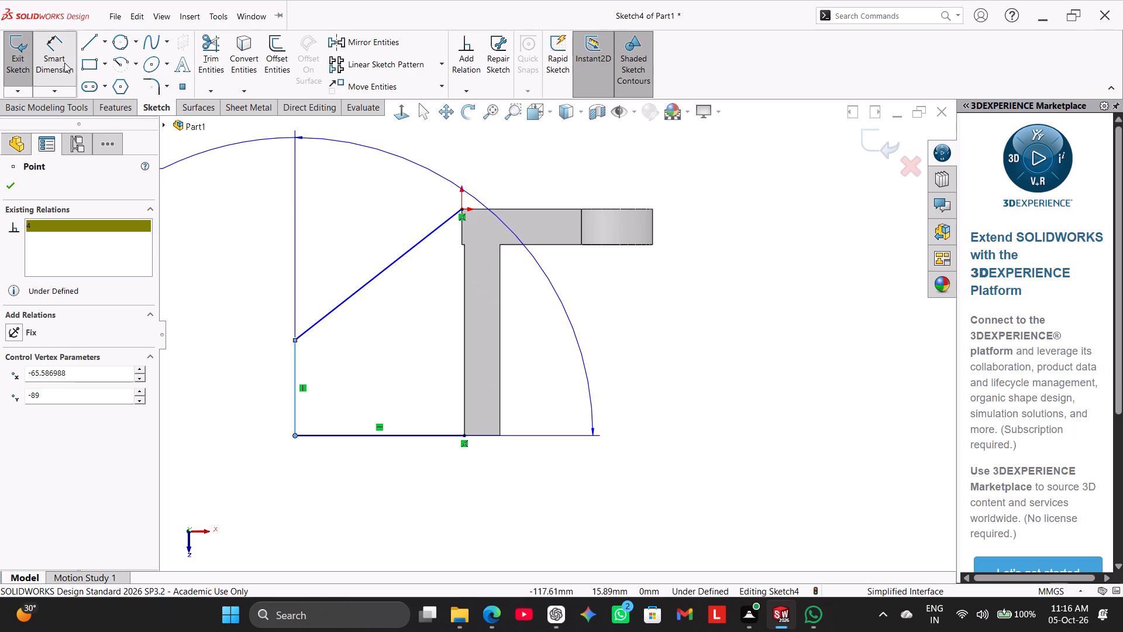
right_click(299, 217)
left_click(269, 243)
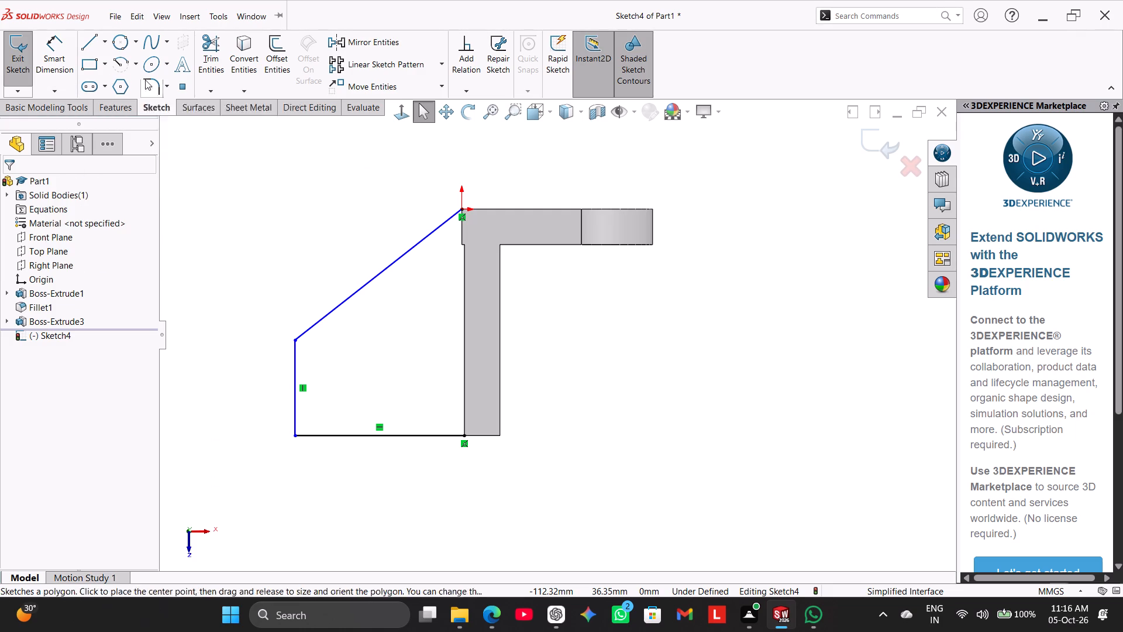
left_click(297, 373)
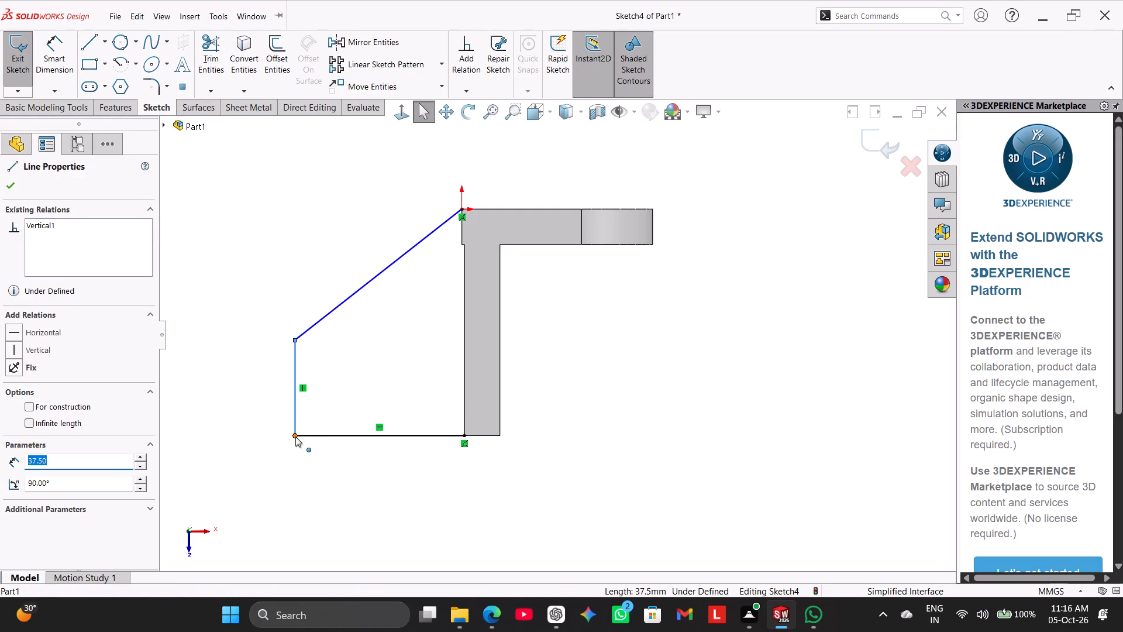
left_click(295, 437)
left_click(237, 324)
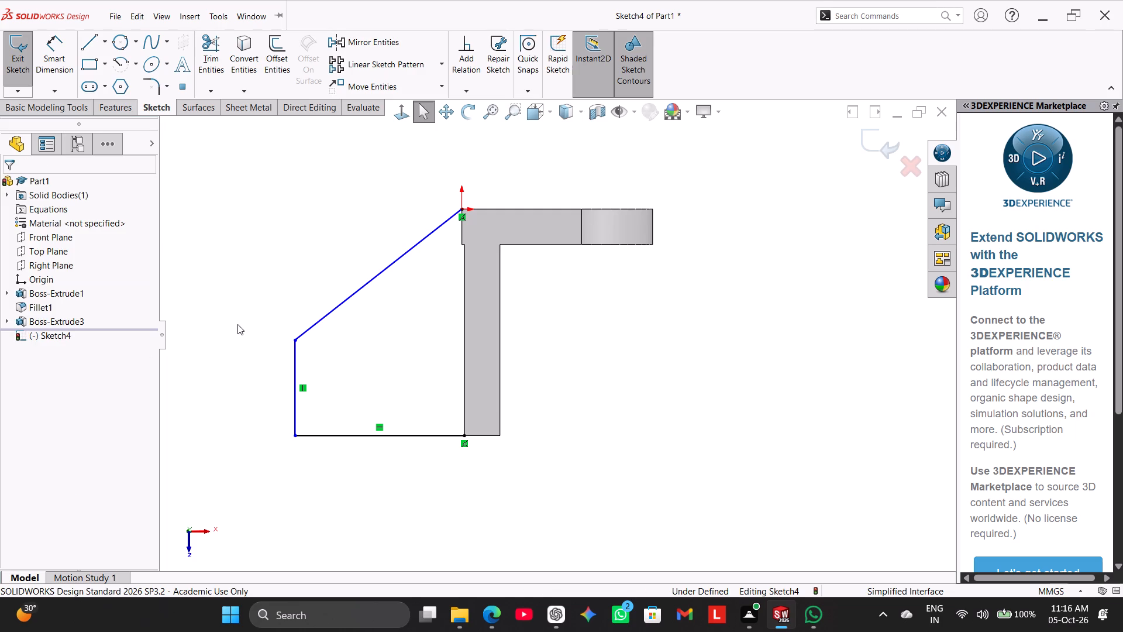
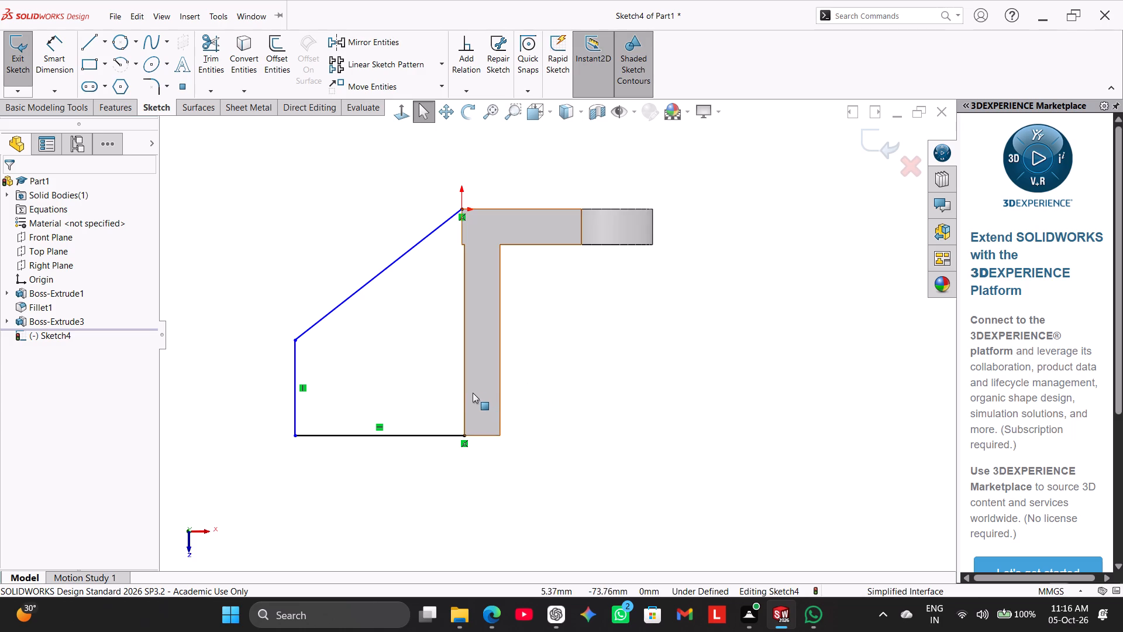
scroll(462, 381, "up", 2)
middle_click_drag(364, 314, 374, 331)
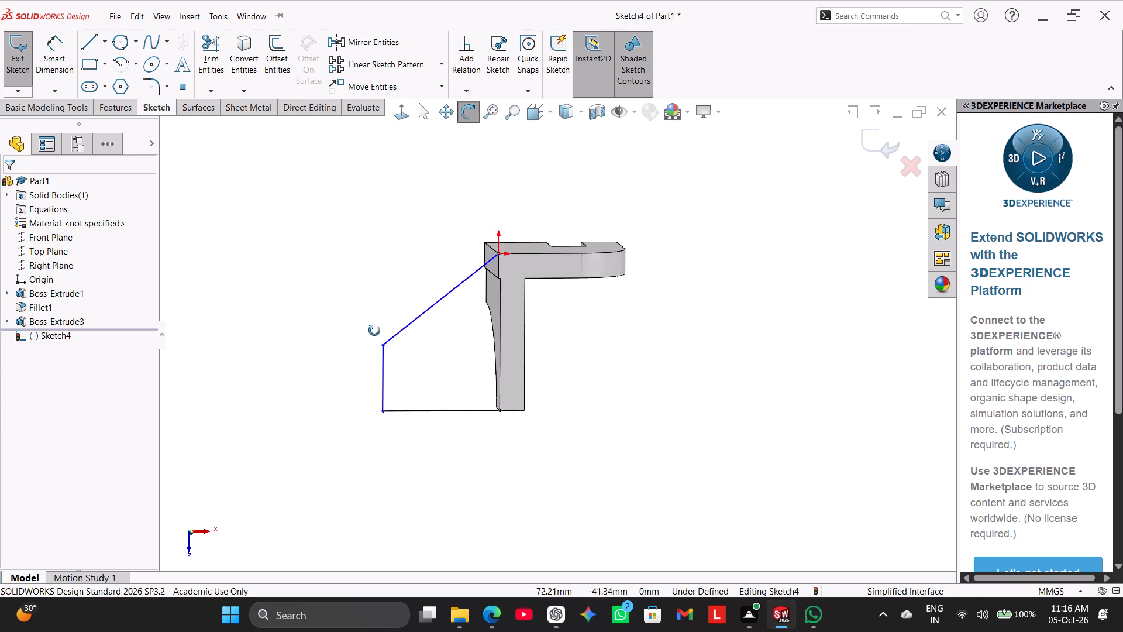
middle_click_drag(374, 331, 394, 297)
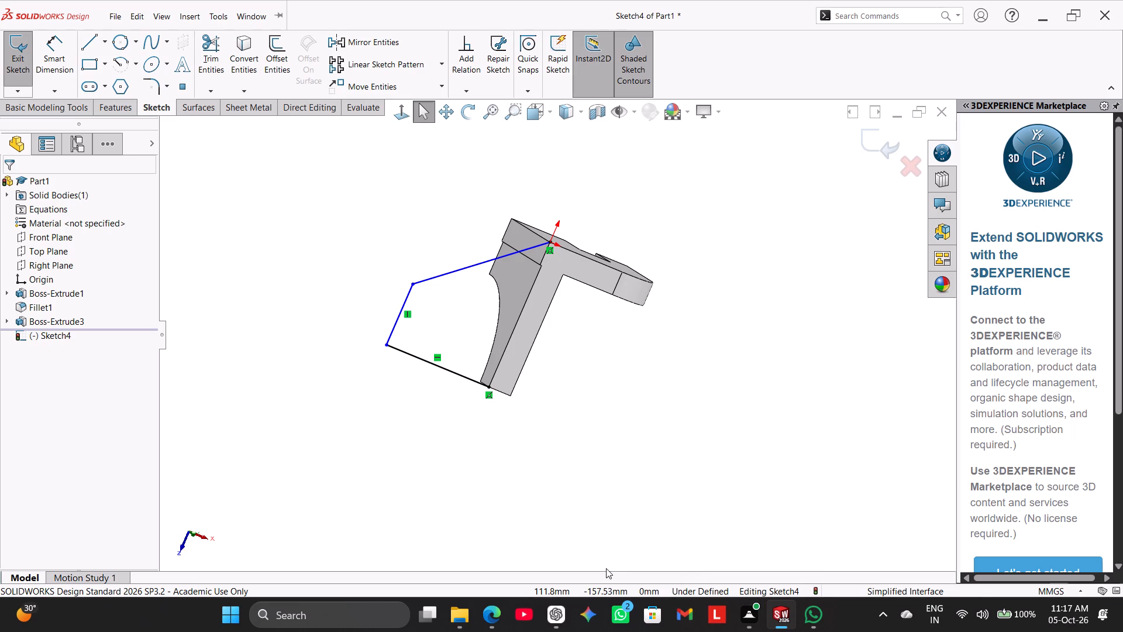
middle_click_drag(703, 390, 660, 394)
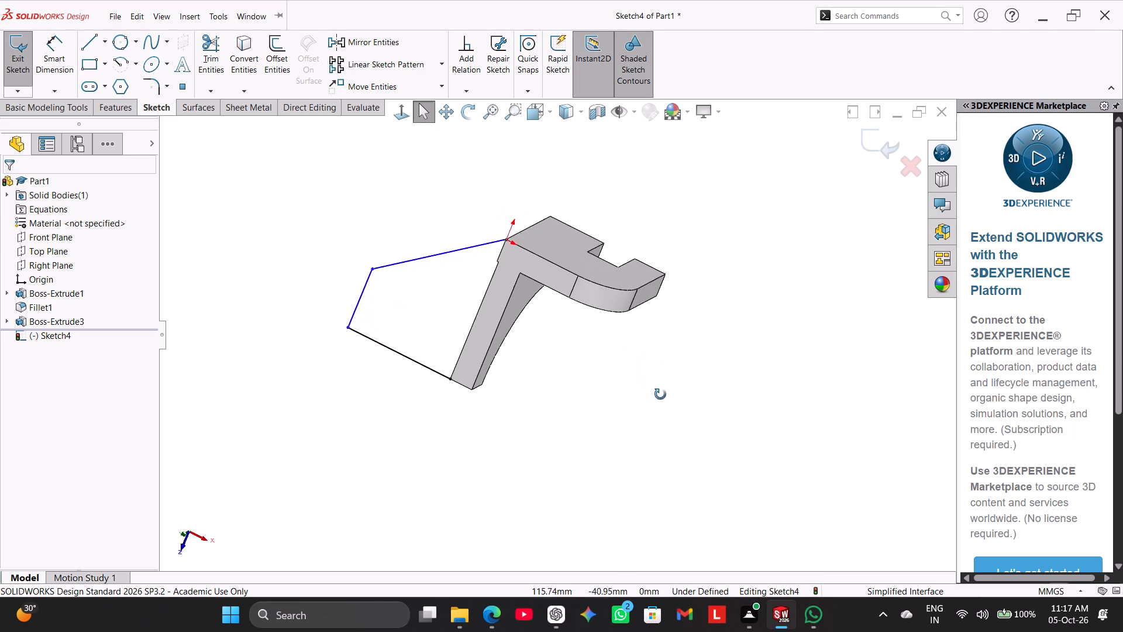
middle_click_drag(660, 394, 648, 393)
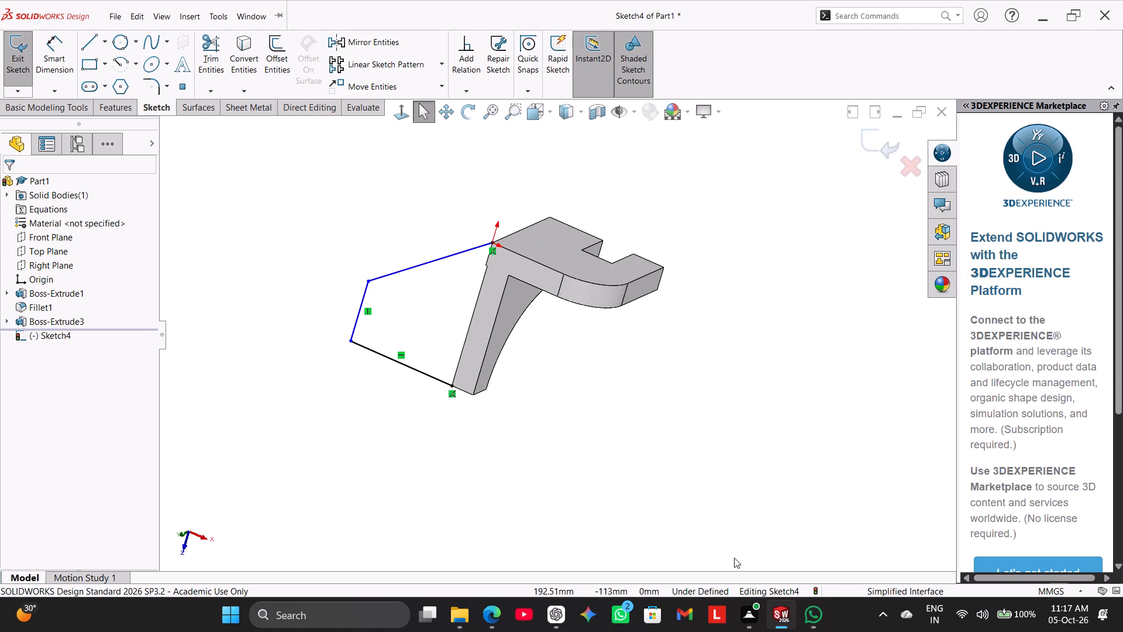
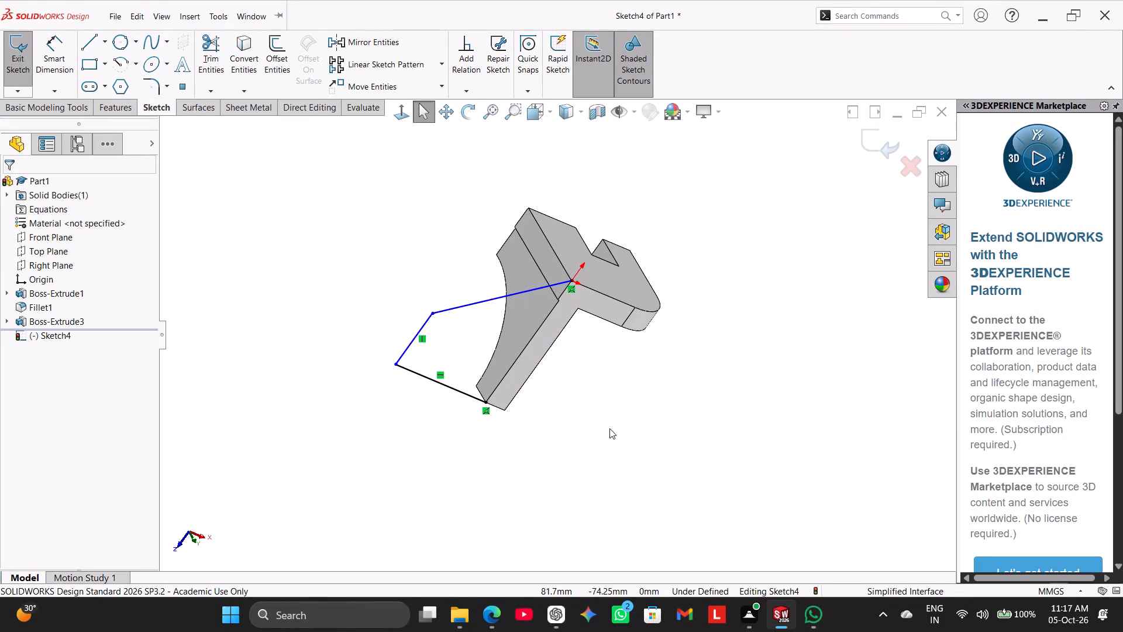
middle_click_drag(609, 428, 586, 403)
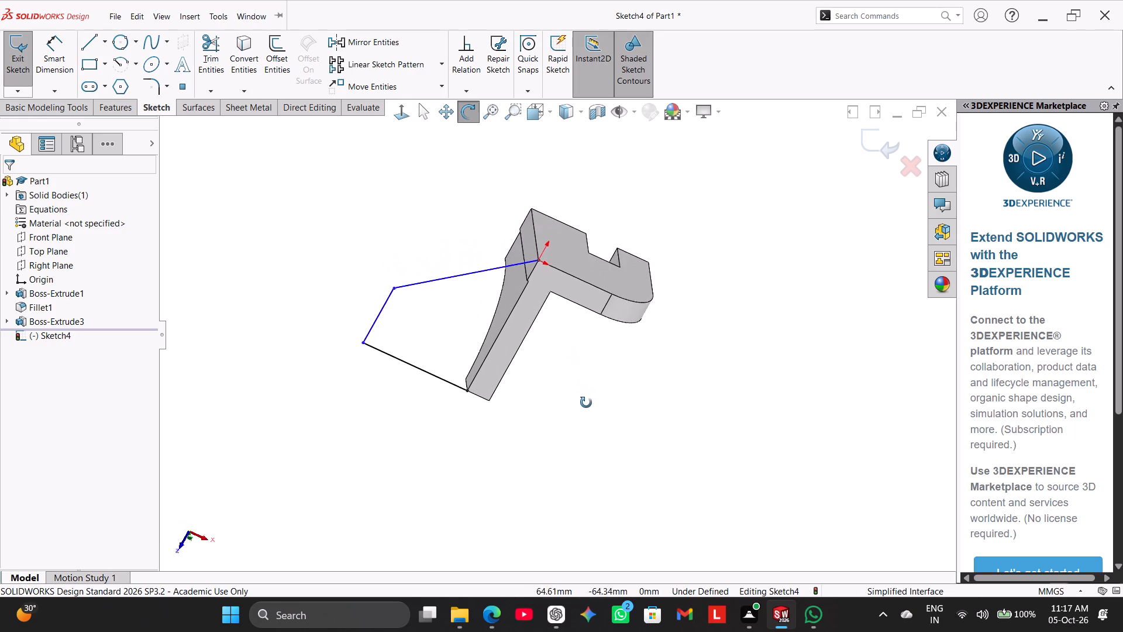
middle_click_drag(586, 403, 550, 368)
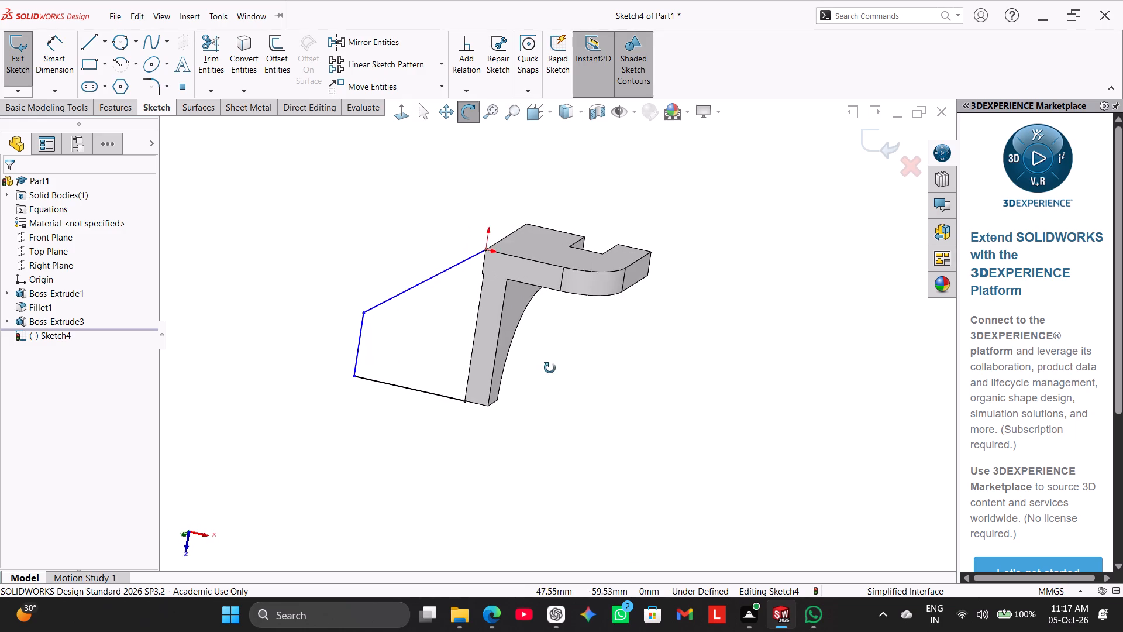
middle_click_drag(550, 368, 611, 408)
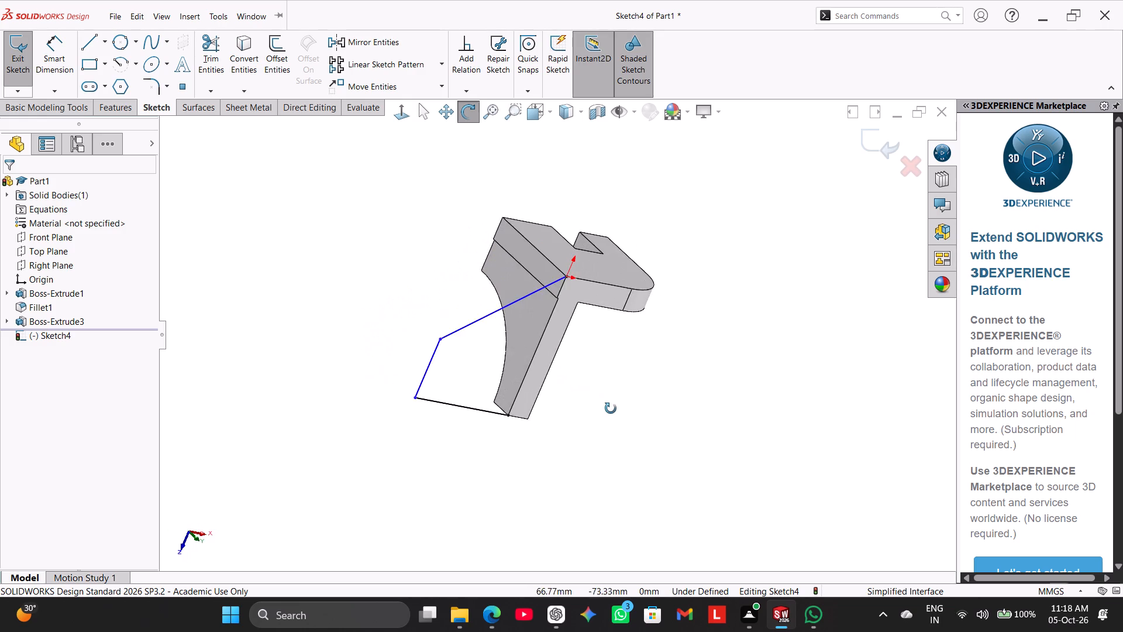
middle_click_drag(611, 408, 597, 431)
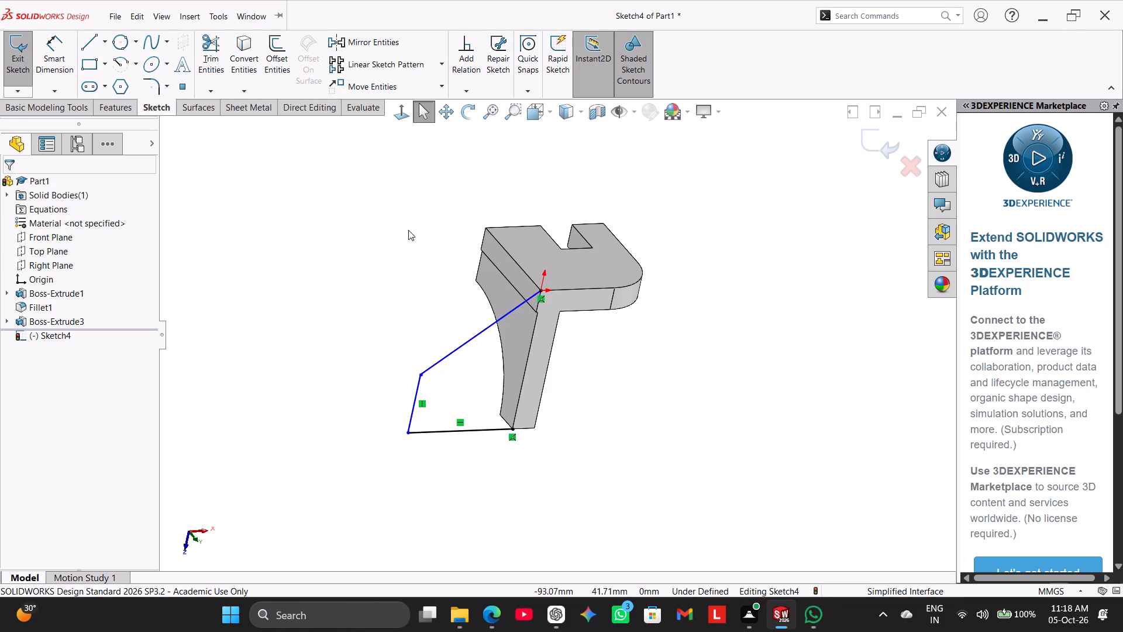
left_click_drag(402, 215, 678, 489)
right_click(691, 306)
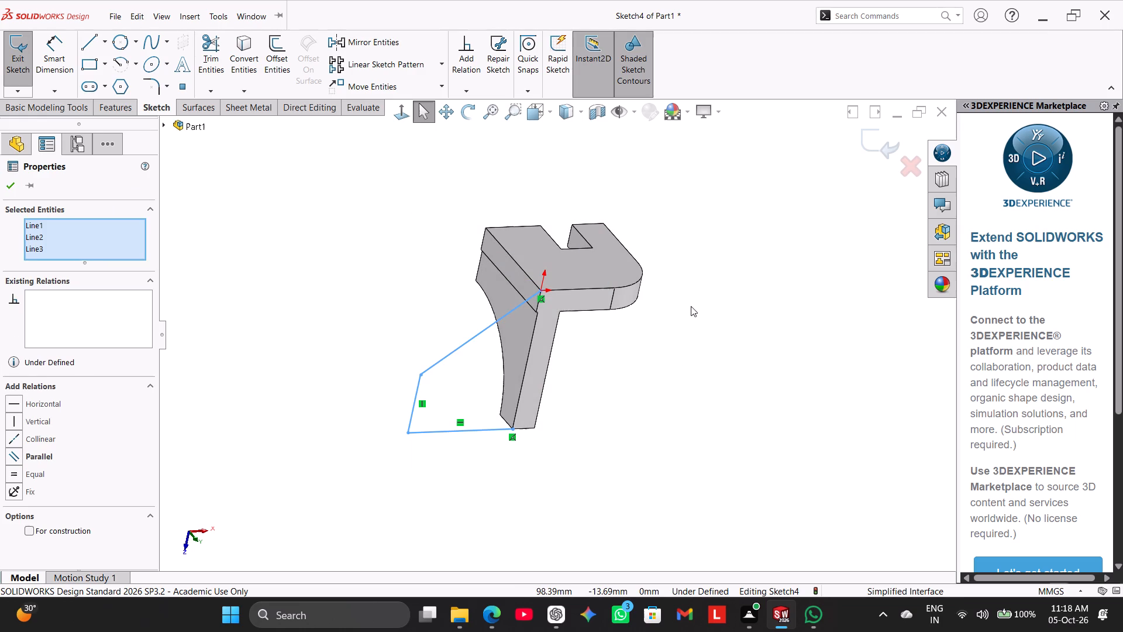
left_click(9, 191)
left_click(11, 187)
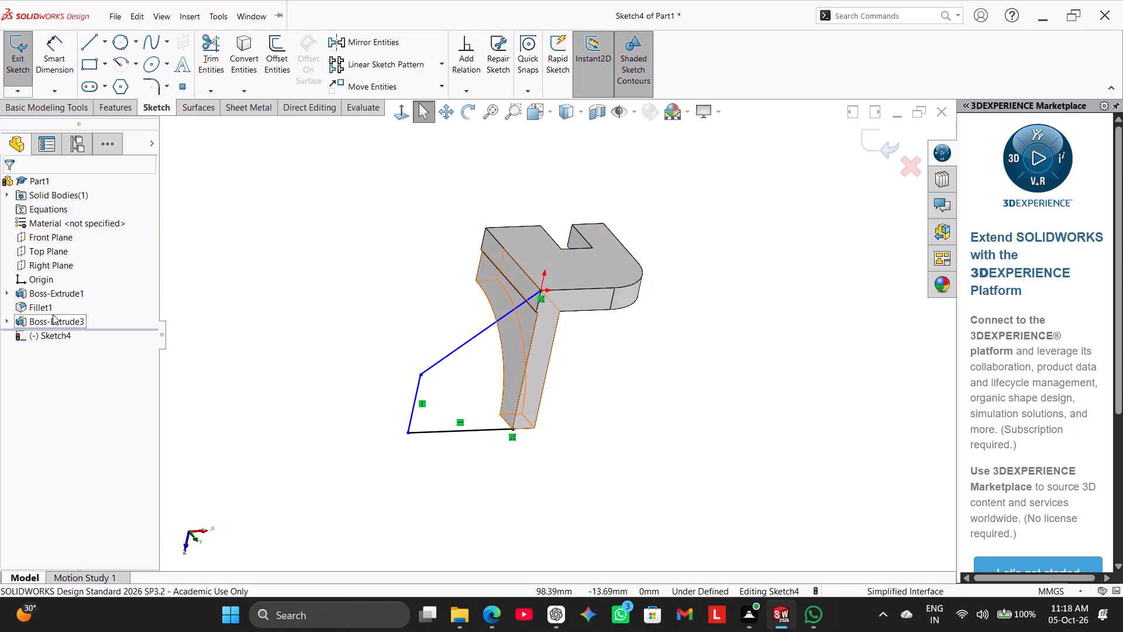
Exit Sketch4 and delete the Boss-Extrude1 feature together with all its child features.
right_click(53, 314)
left_click(233, 228)
right_click(60, 290)
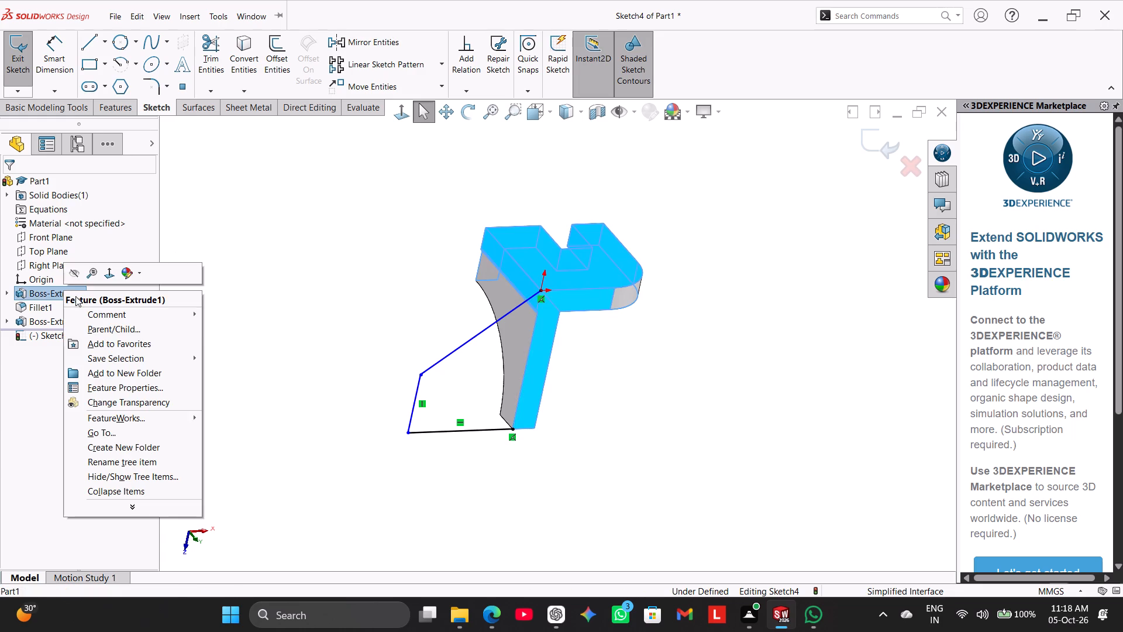
left_click(269, 166)
left_click(14, 51)
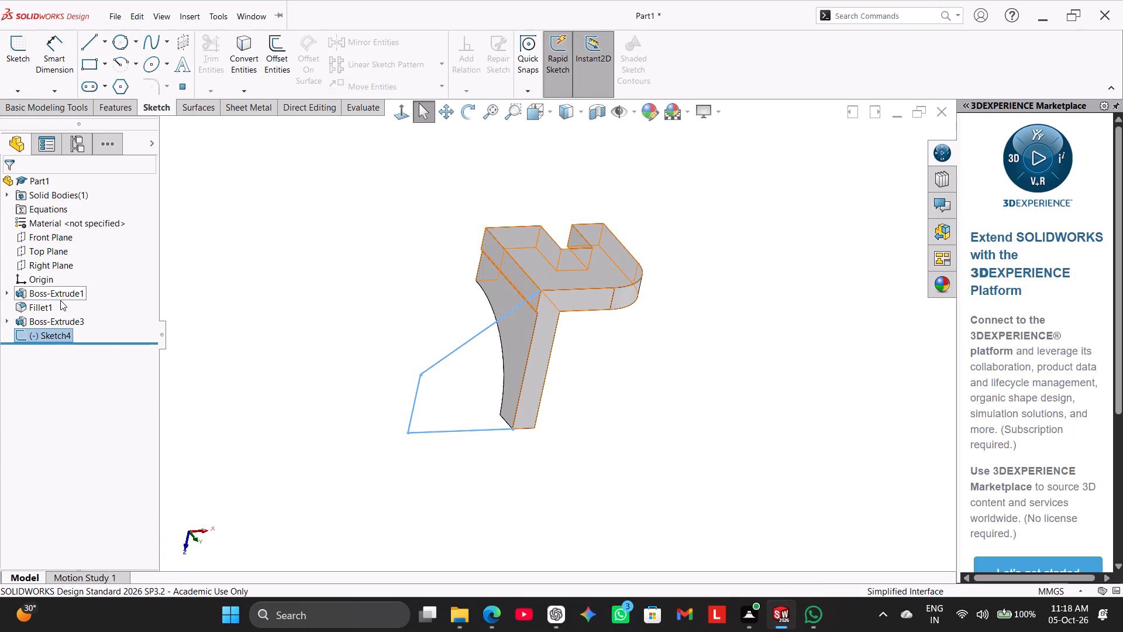
right_click(58, 290)
left_click(106, 359)
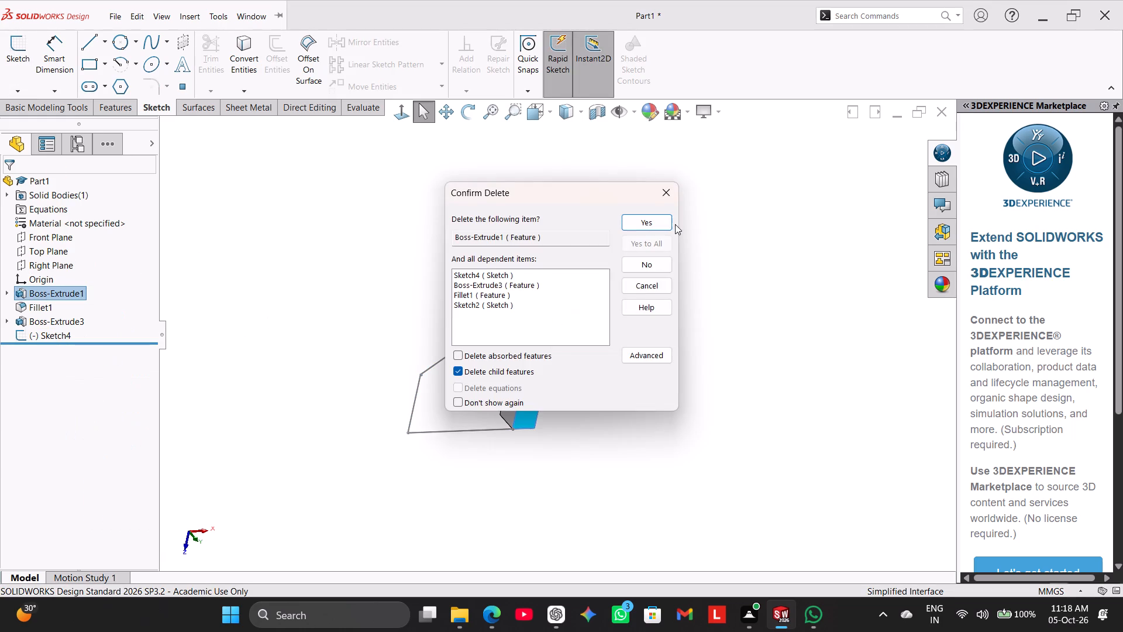
left_click(662, 216)
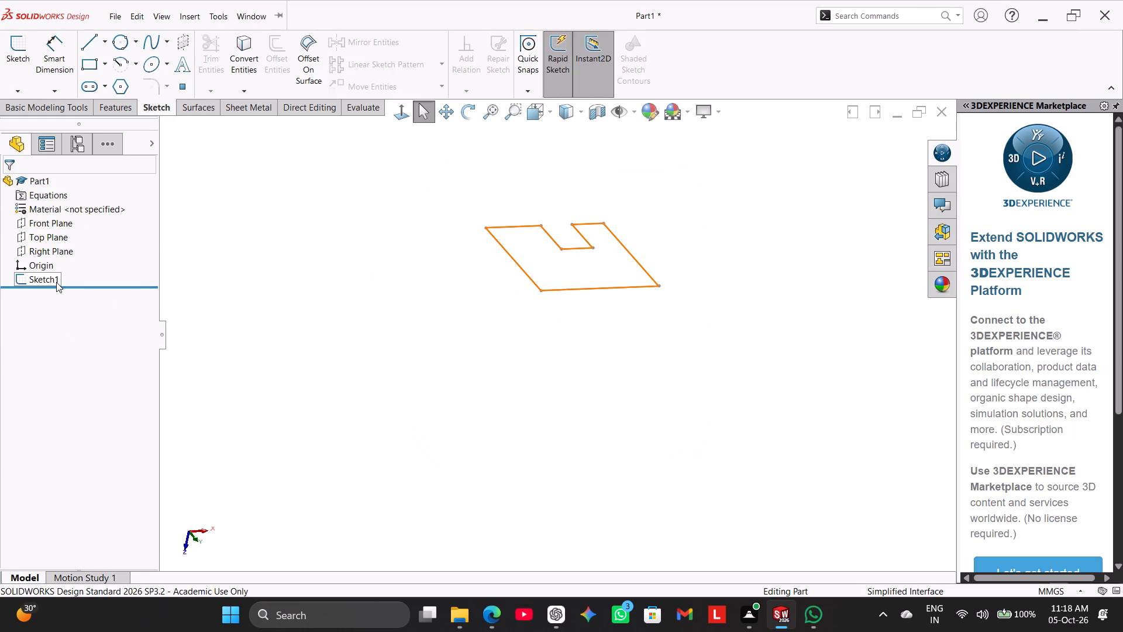
Delete the remaining Sketch1 from the part.
right_click(56, 282)
left_click(104, 365)
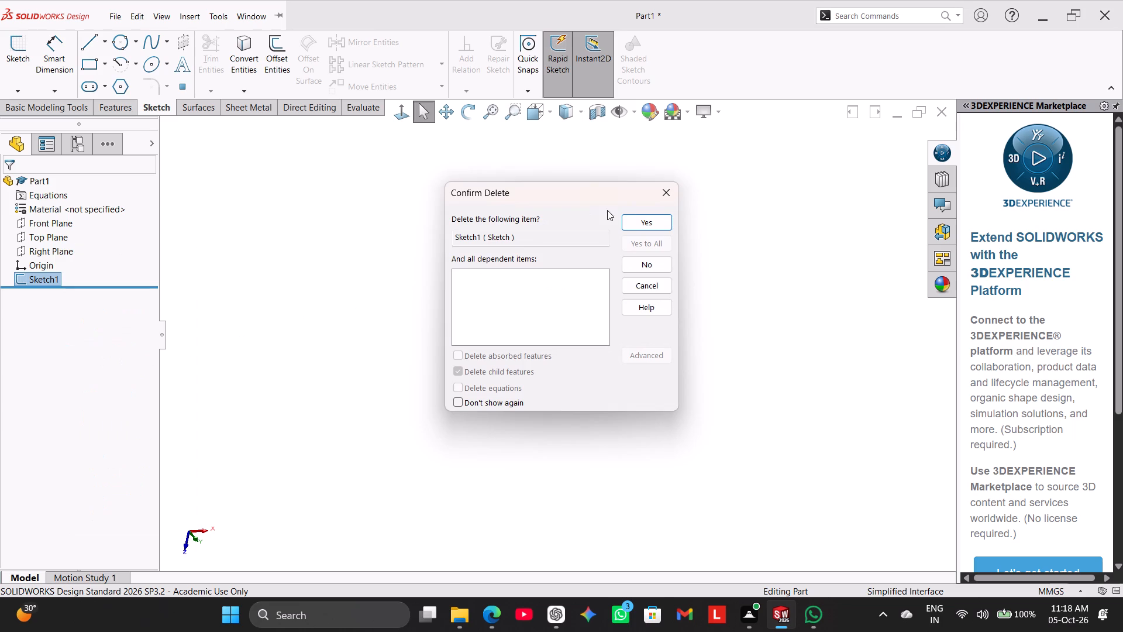
left_click(641, 227)
Sketch a closed line profile on the Front Plane from the origin, about 128 by 107 mm, with a bottom notch about 45 by 50 mm.
left_click(62, 219)
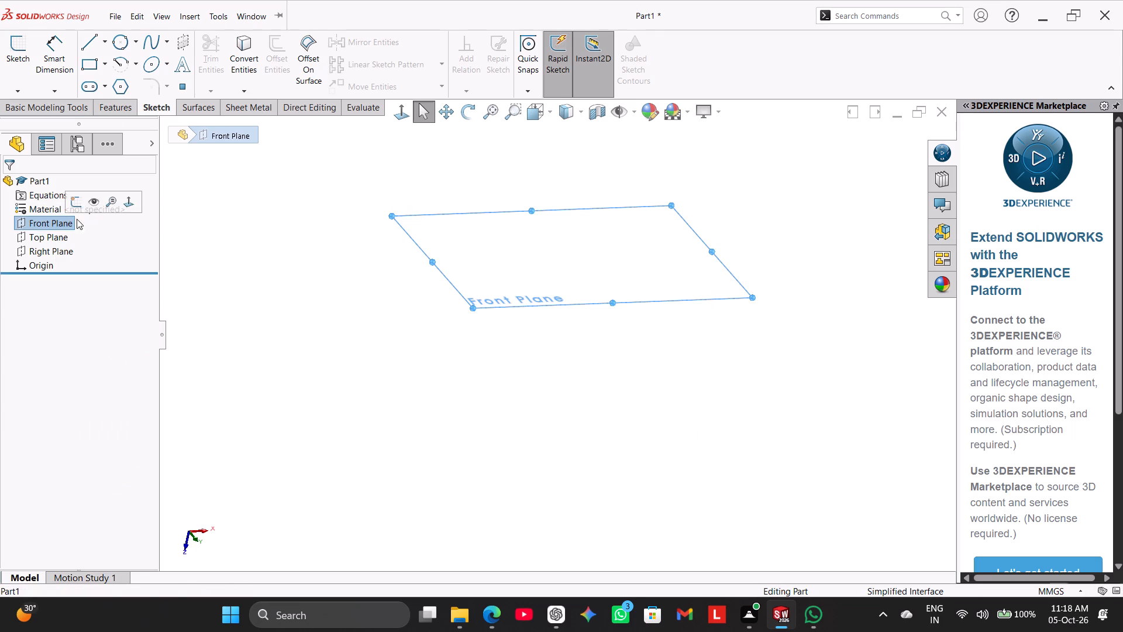
left_click(79, 203)
left_click(384, 269)
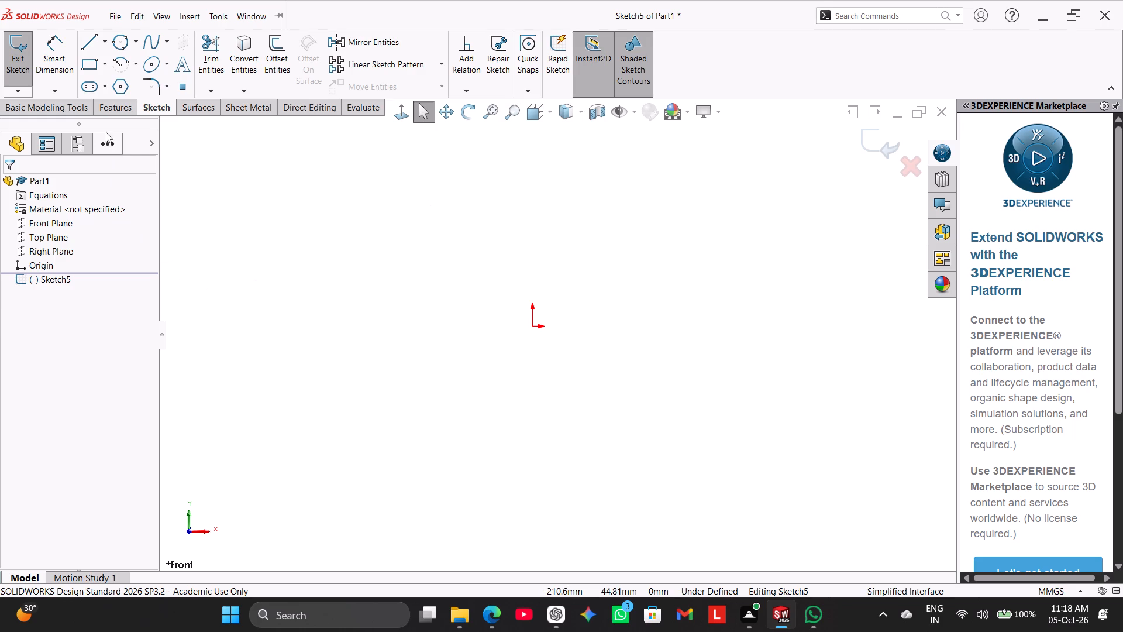
left_click(88, 39)
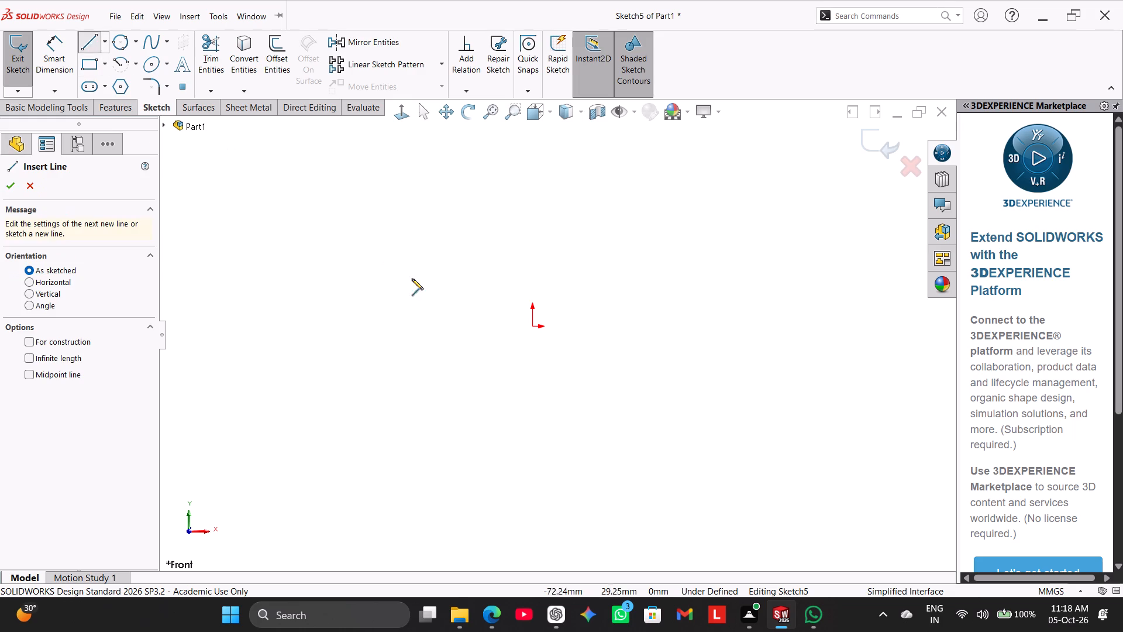
left_click(532, 328)
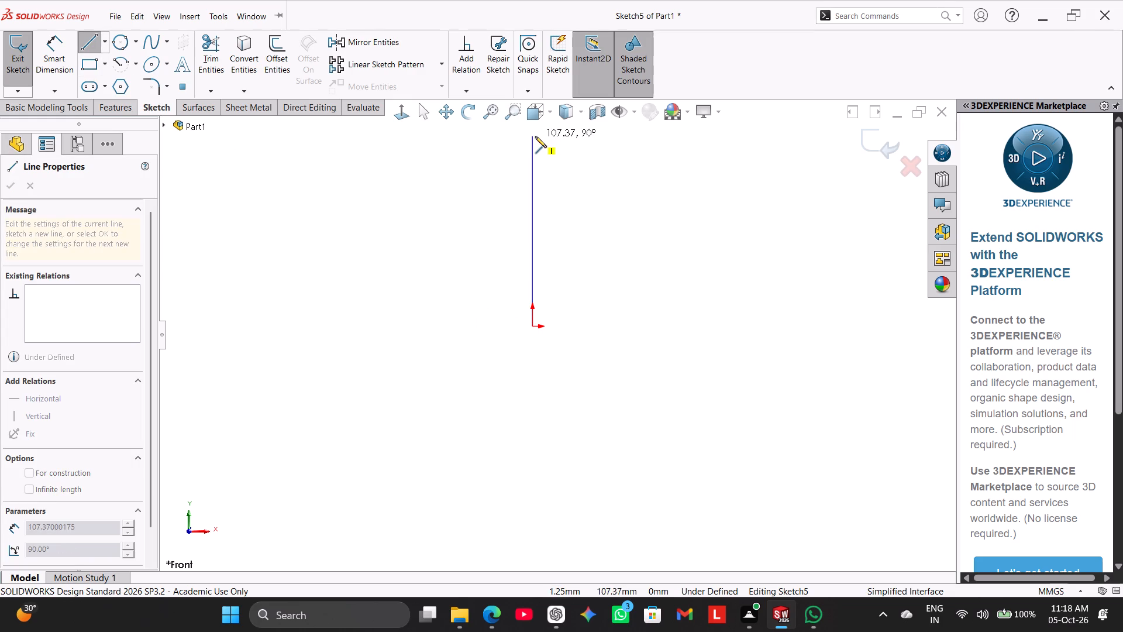
left_click(535, 136)
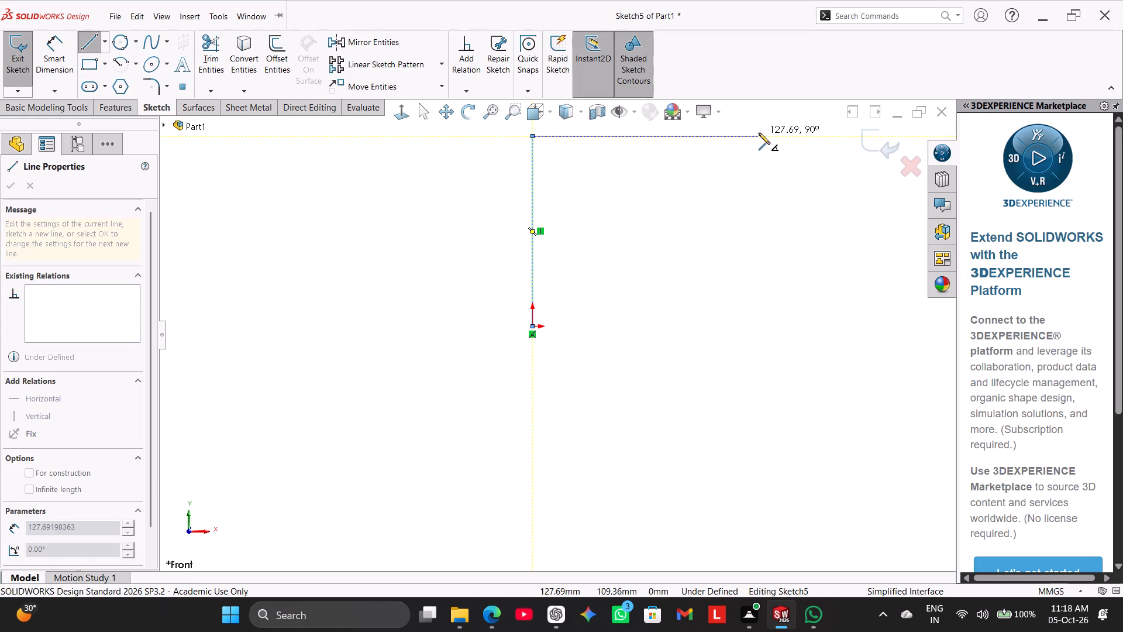
left_click(759, 133)
left_click(755, 325)
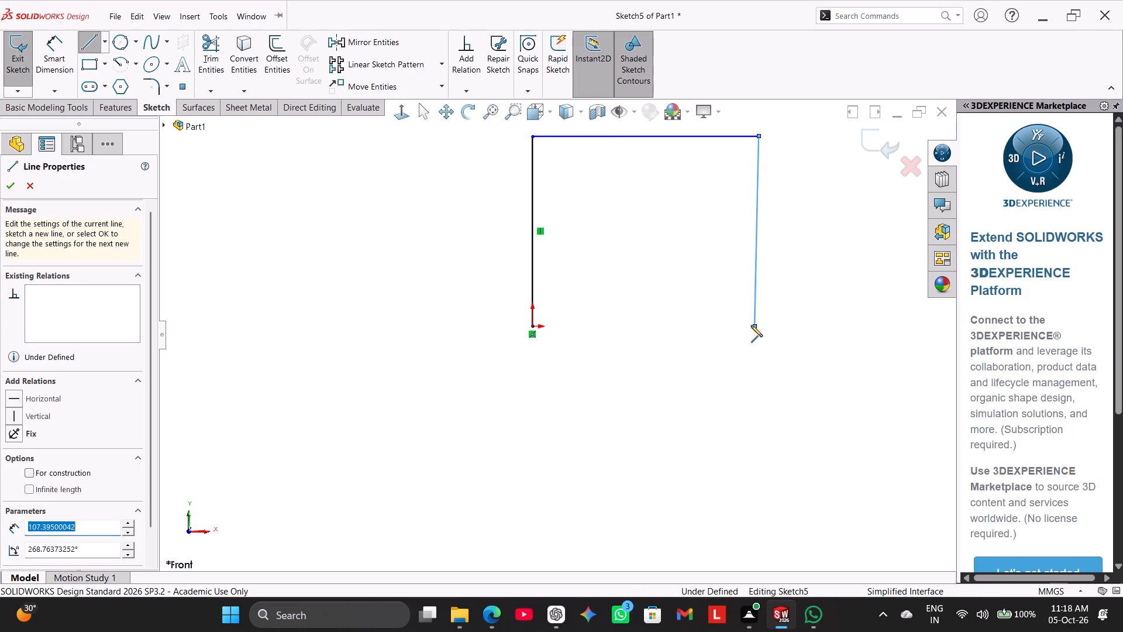
left_click(707, 324)
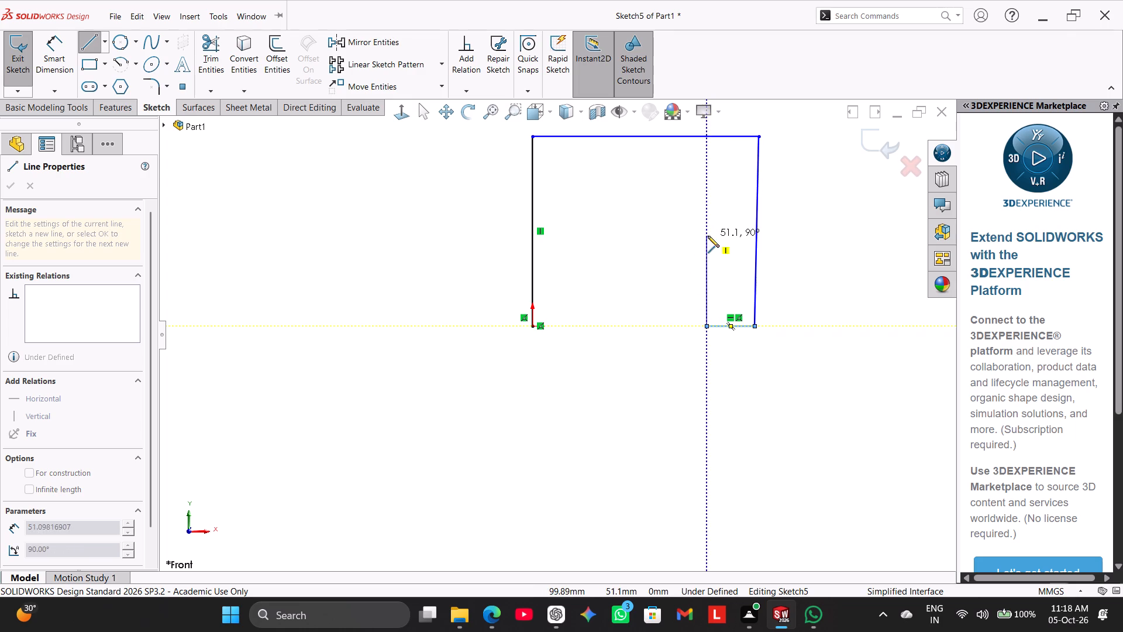
left_click(704, 238)
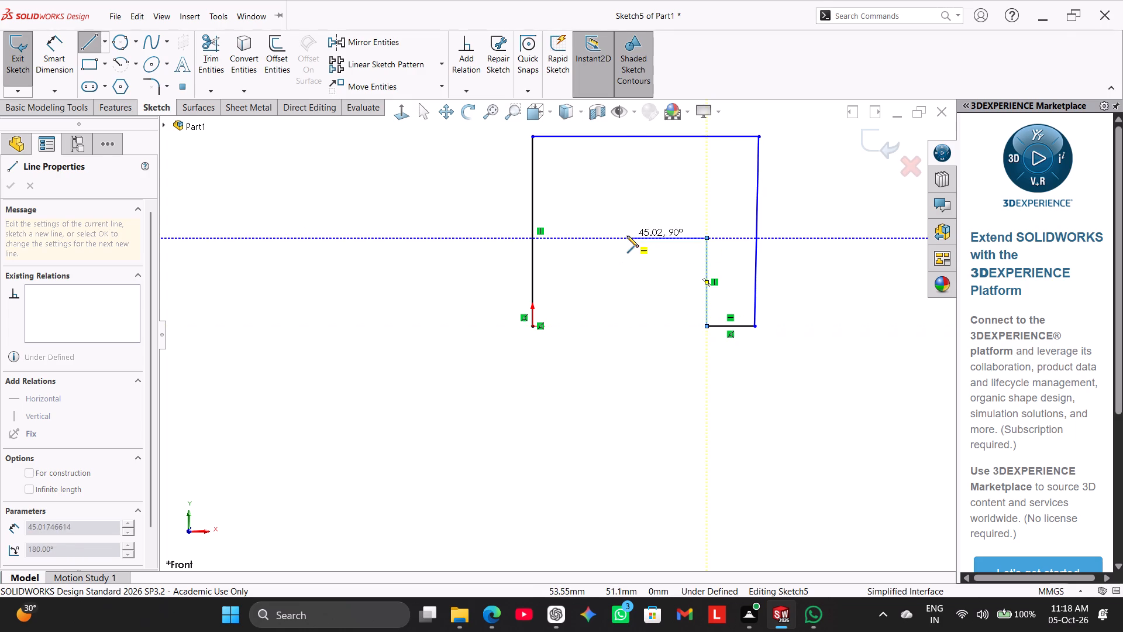
left_click(627, 236)
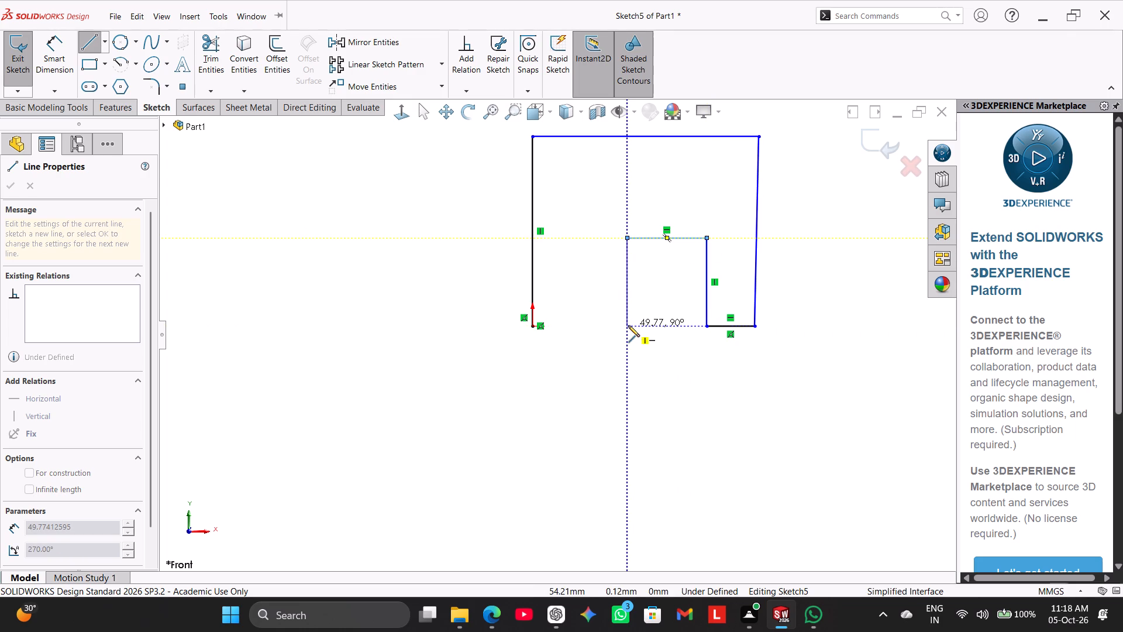
left_click(625, 327)
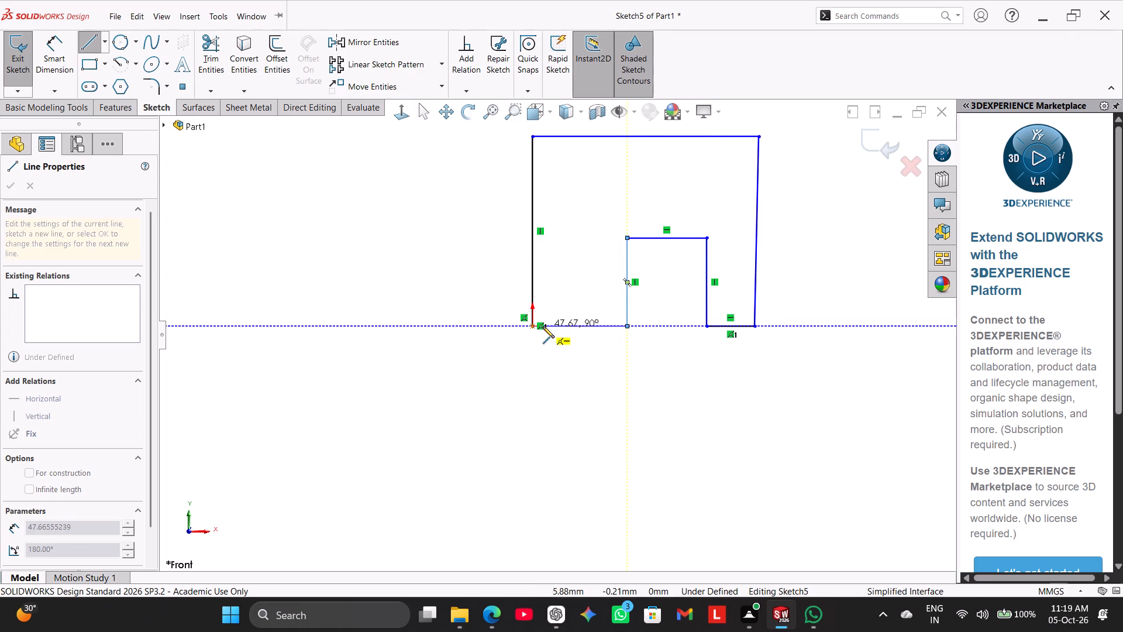
left_click(530, 325)
right_click(399, 300)
left_click(412, 307)
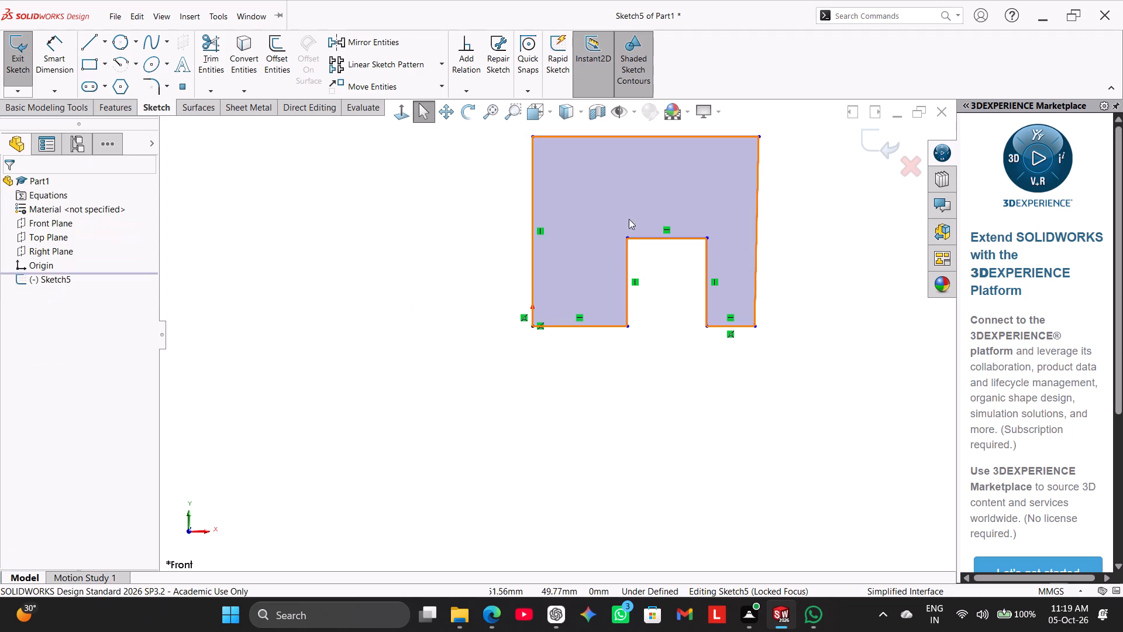
Make the profile's top line horizontal and its slightly slanted right line vertical.
right_click(649, 135)
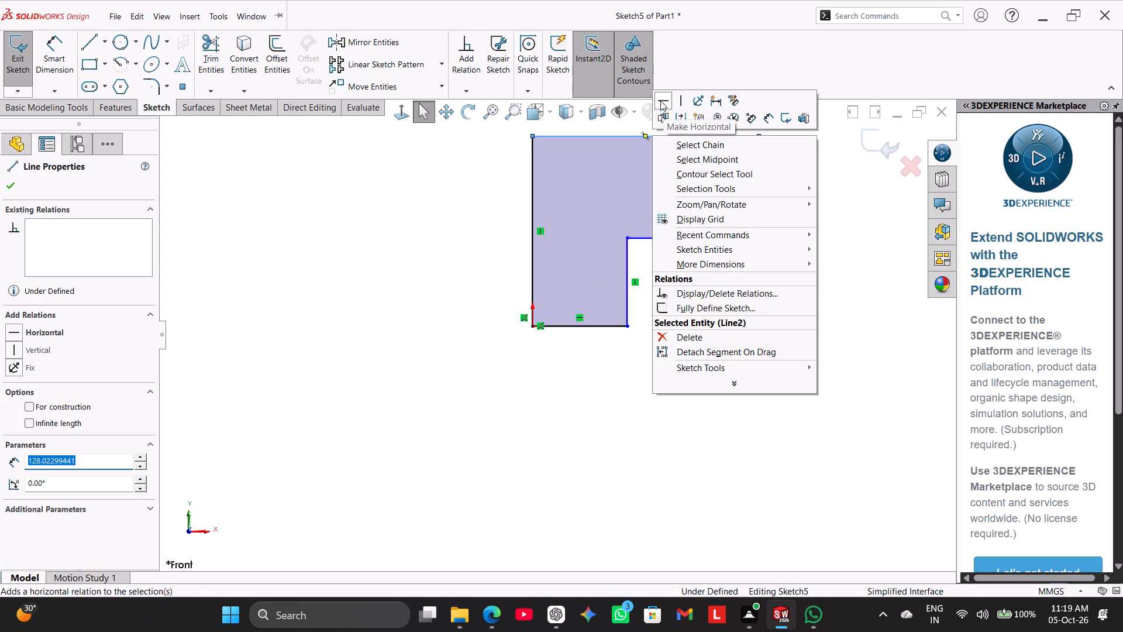
left_click(660, 101)
right_click(754, 202)
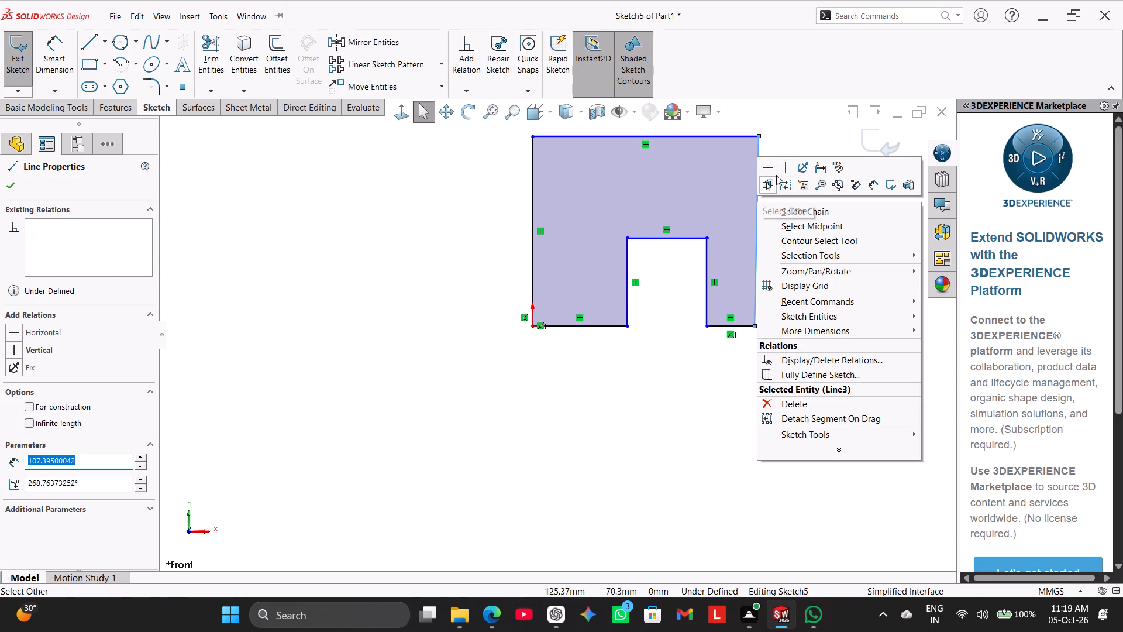
left_click(783, 167)
left_click(372, 273)
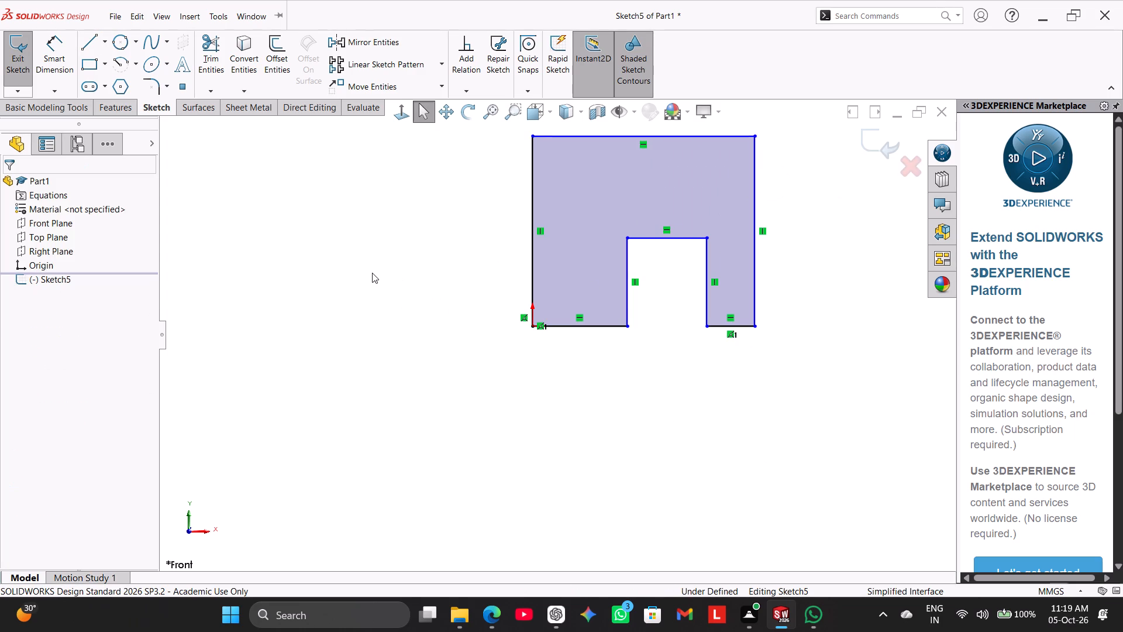
Dimension the profile's left edge and top edge at 75 mm each.
left_click(57, 78)
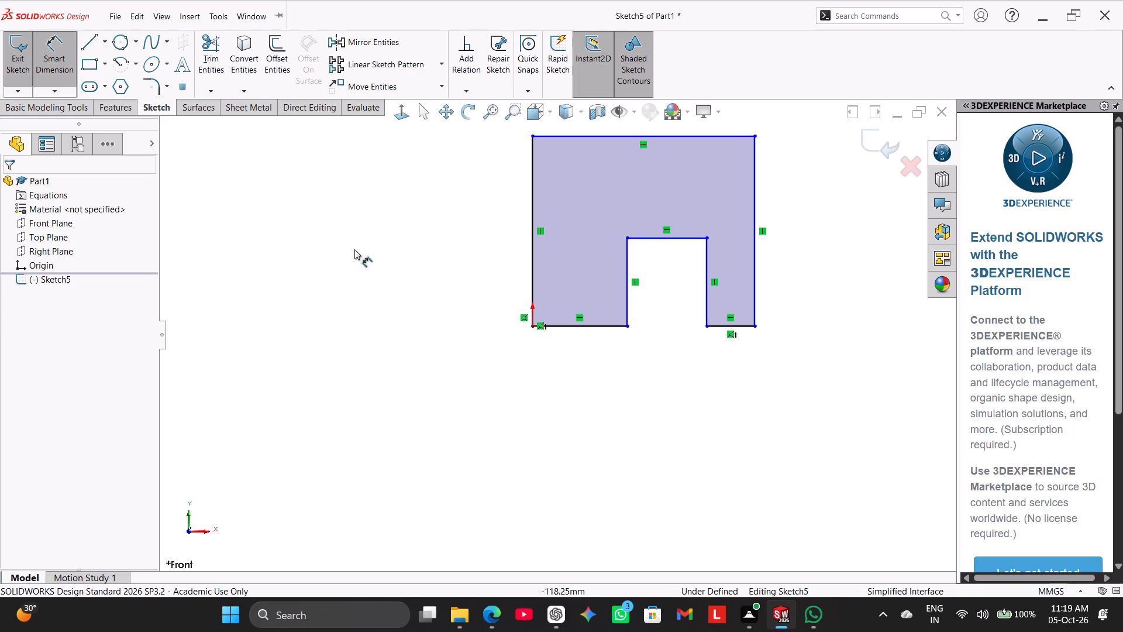
left_click(534, 281)
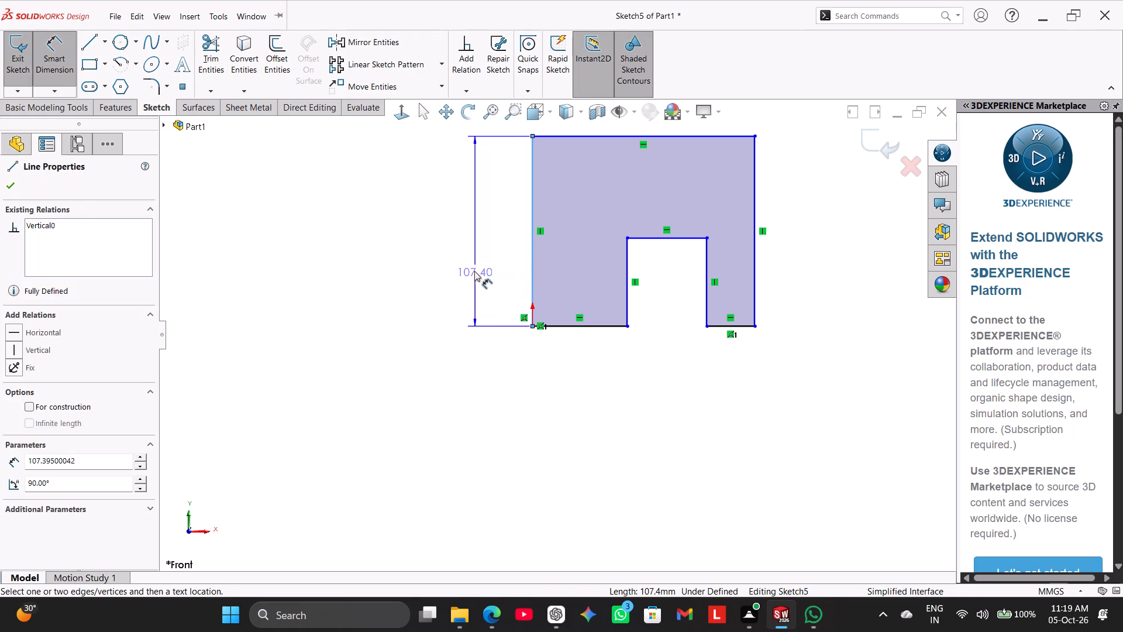
left_click(474, 271)
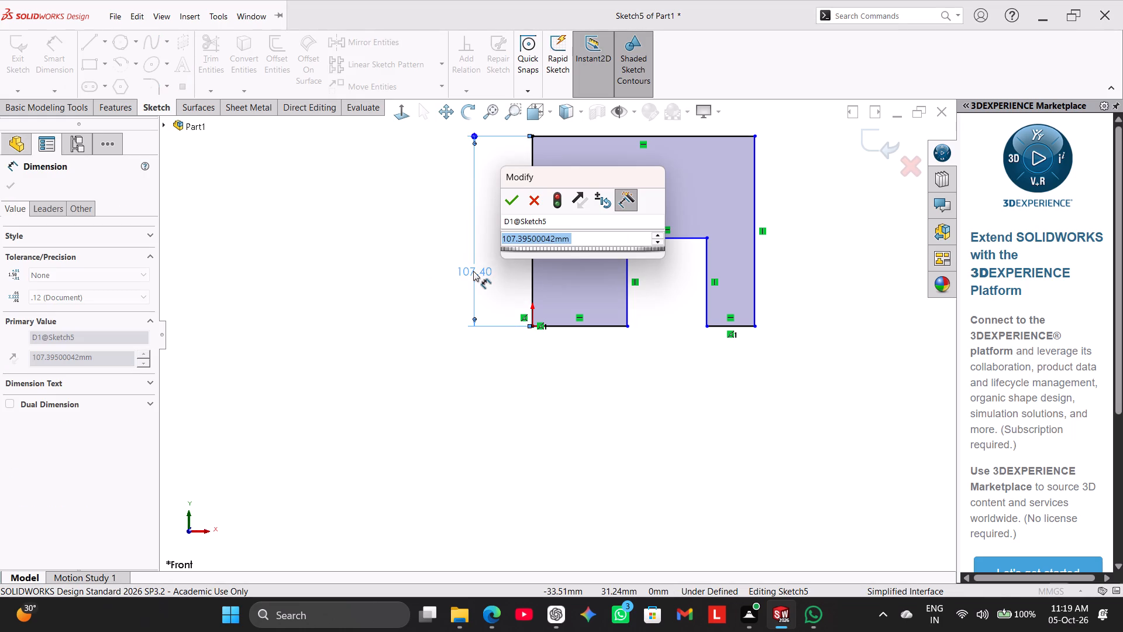
type("75")
key("Return")
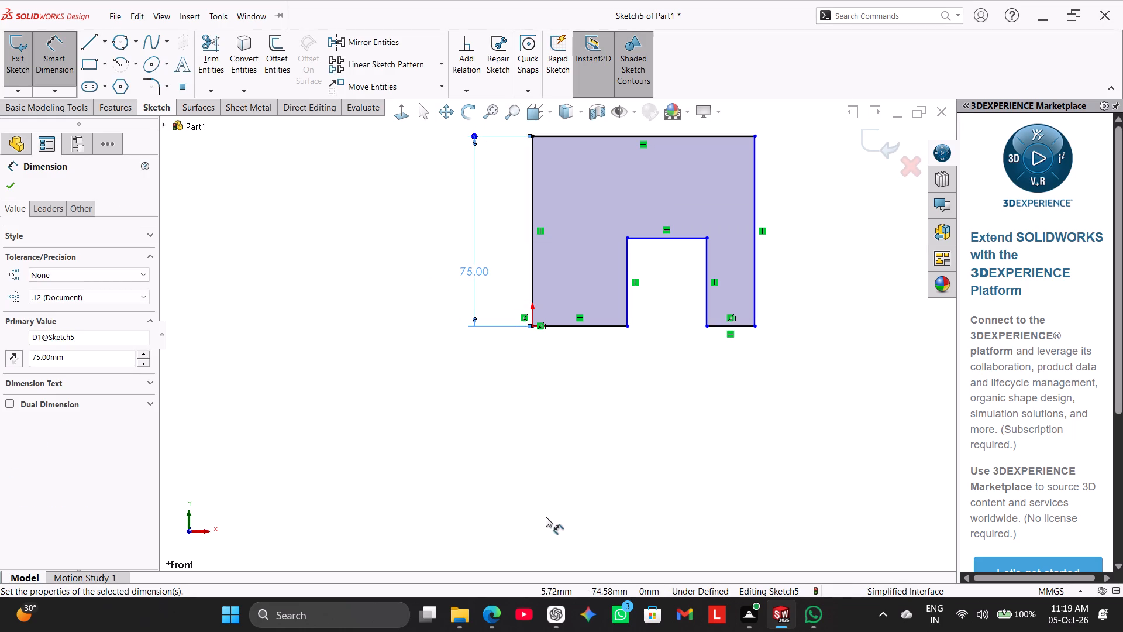
left_click(669, 139)
left_click(660, 125)
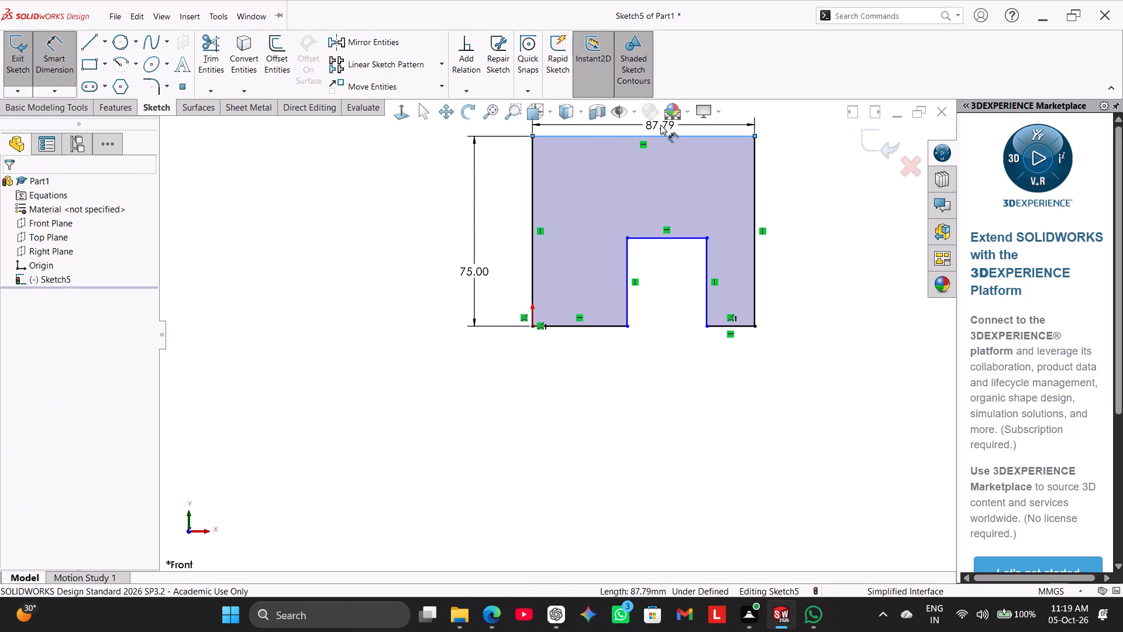
type("75")
key("Return")
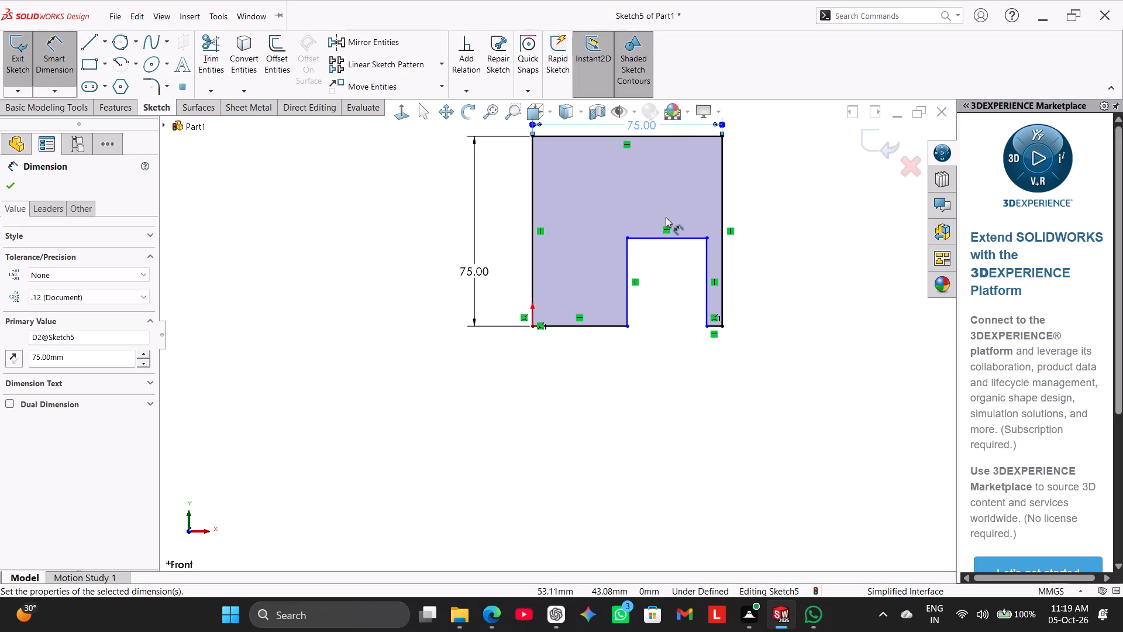
Dimension the short bottom line to the right of the notch at 20 mm.
scroll(725, 233, "up", 1)
scroll(697, 273, "down", 2)
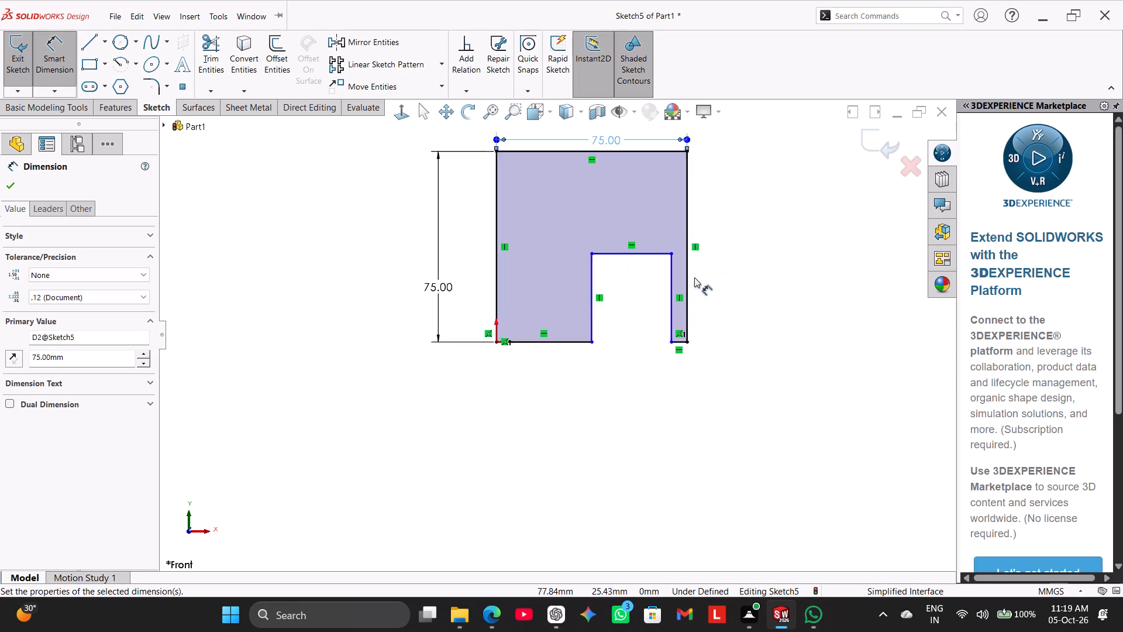
scroll(694, 277, "down", 2)
left_click(651, 399)
left_click(646, 440)
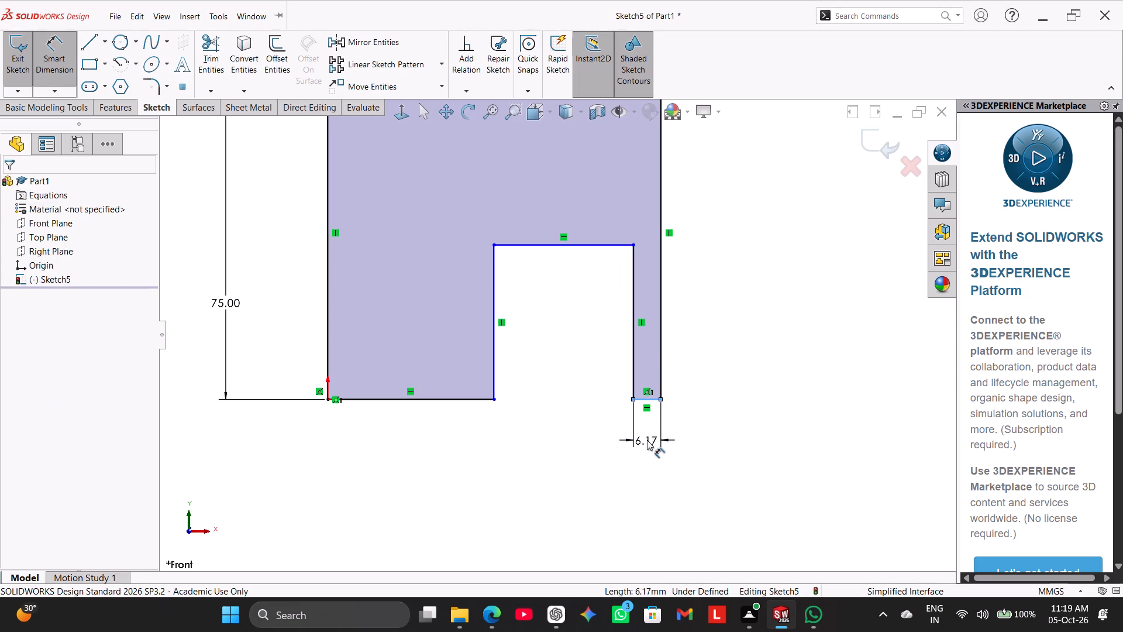
type("20")
key("Return")
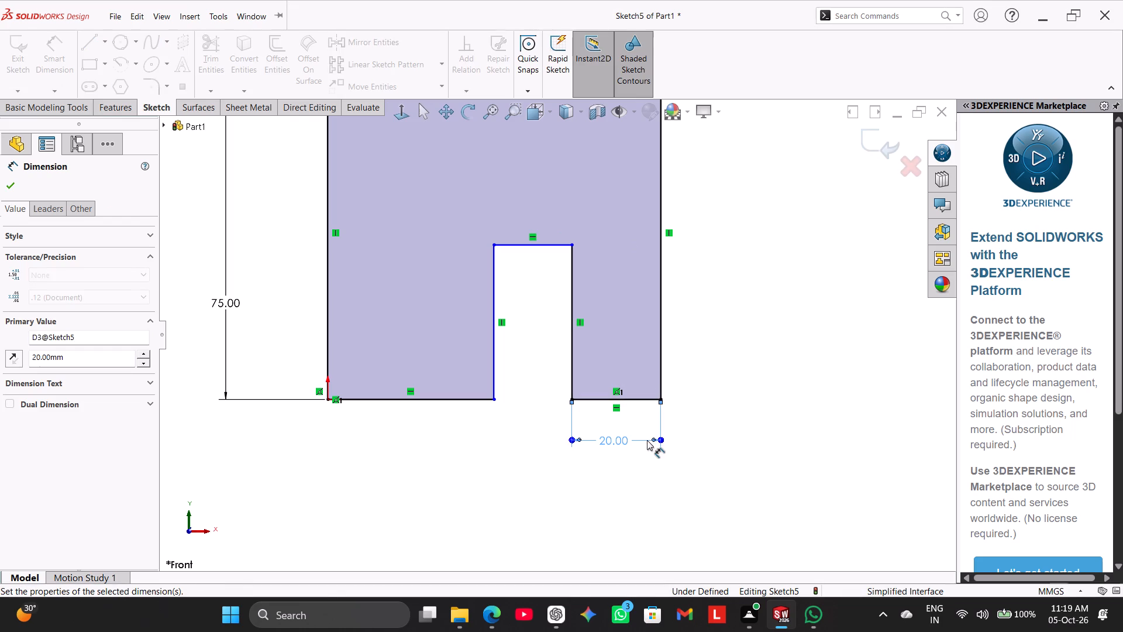
Dimension the notch's top line at 20 mm and its right vertical line at 28 mm.
left_click(558, 245)
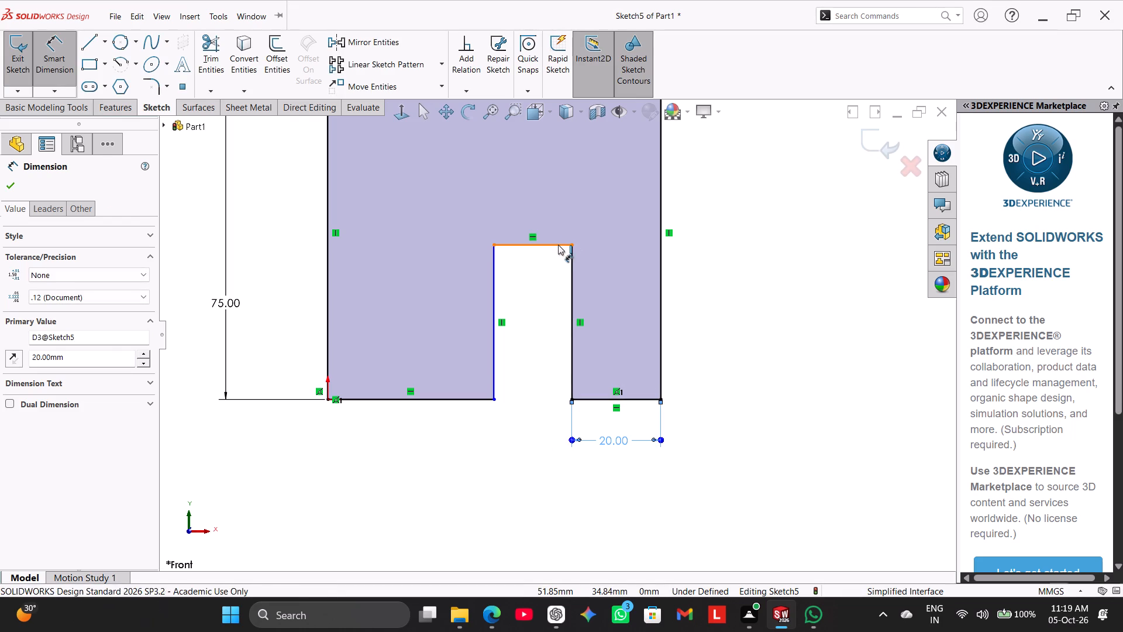
left_click(547, 442)
type("20")
key("Return")
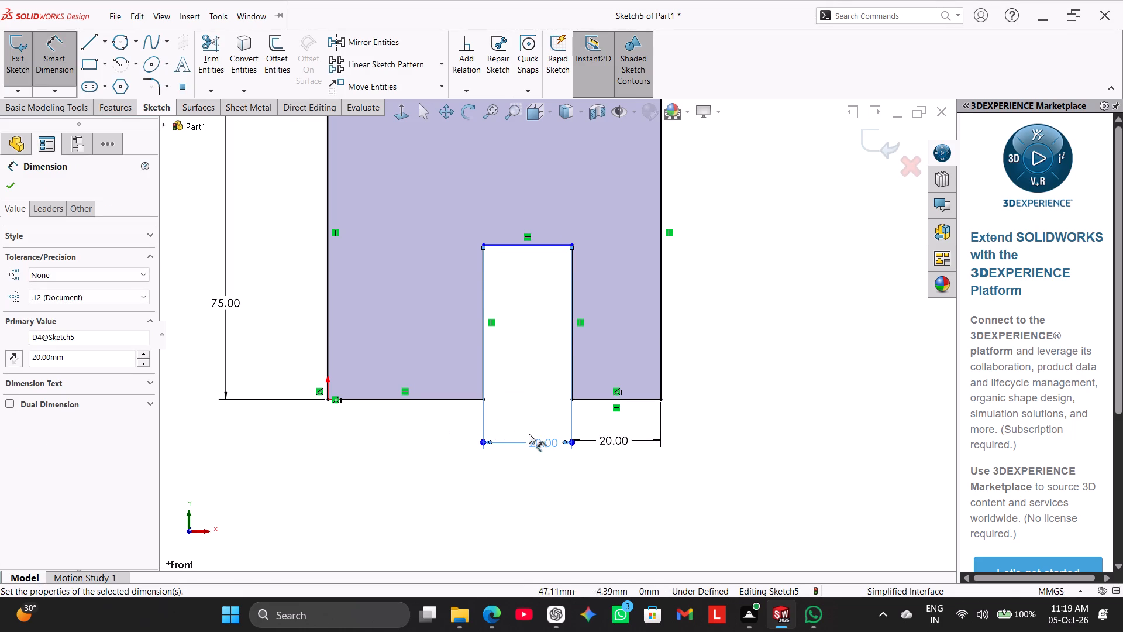
scroll(545, 426, "up", 1)
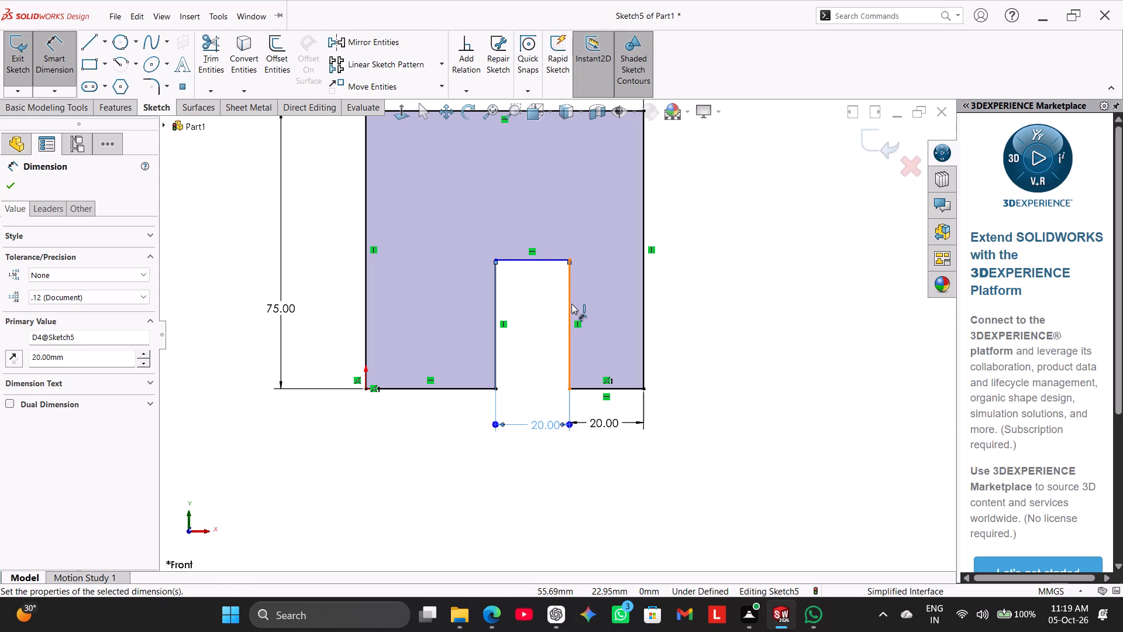
left_click(571, 304)
left_click(596, 318)
type("28")
key("Return")
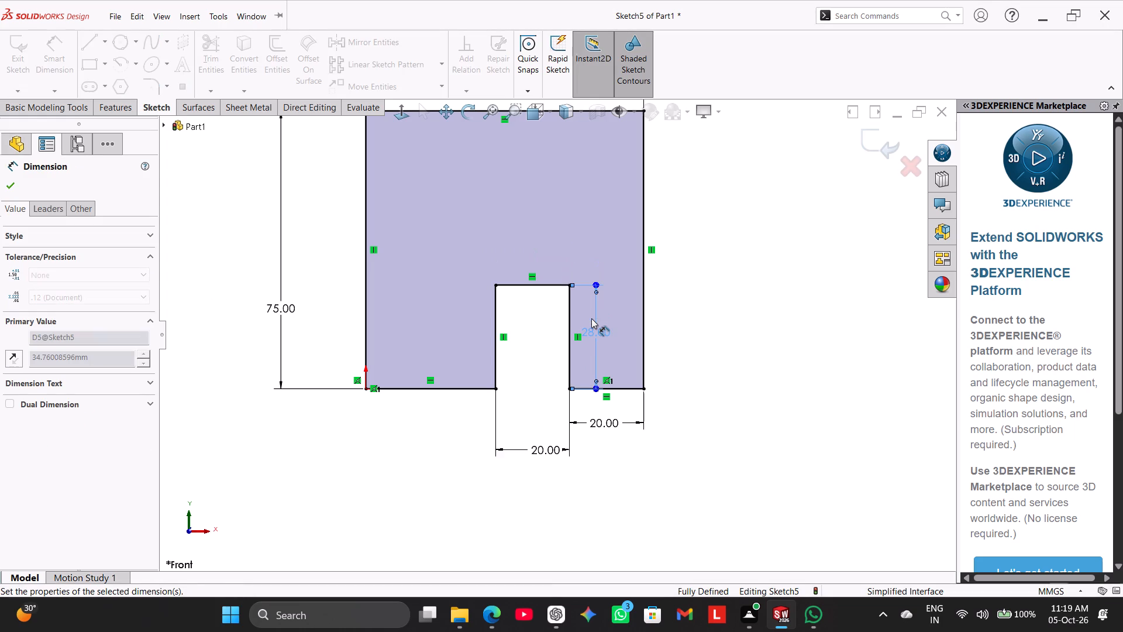
scroll(591, 318, "up", 2)
right_click(747, 259)
left_click(790, 301)
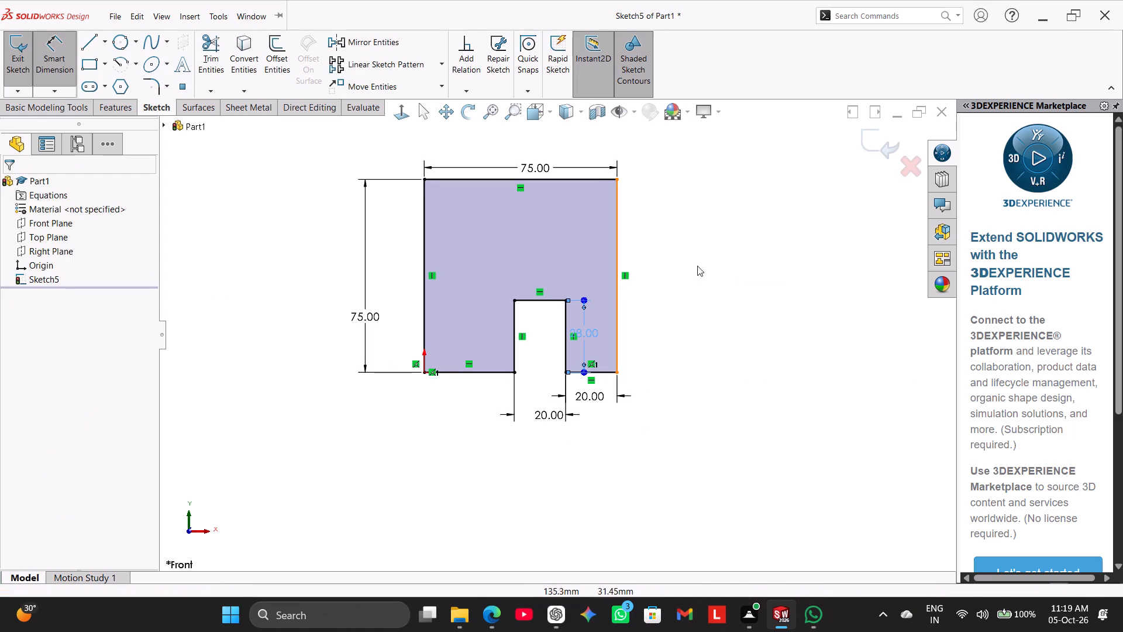
Extrude the notched square profile with a blind depth of 14 mm.
left_click(119, 105)
left_click(18, 70)
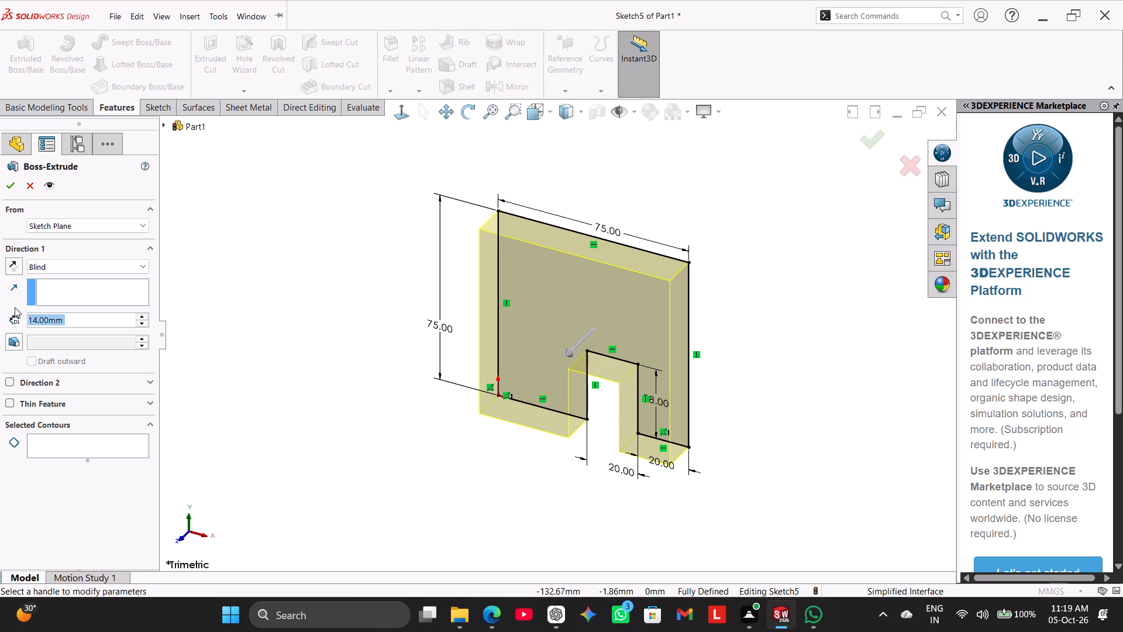
left_click(5, 188)
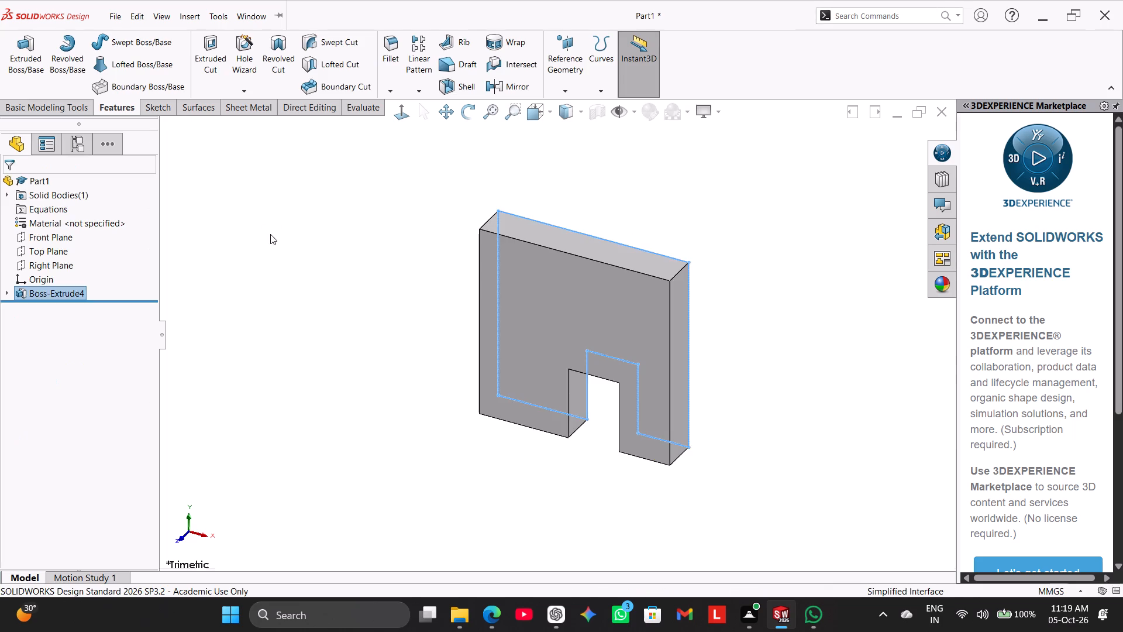
On the Right Plane, sketch a horizontal line about 46 mm outward from the plate's top front corner, then about 11 mm vertically down.
left_click(270, 234)
right_click_drag(277, 243, 455, 152)
scroll(272, 317, "up", 2)
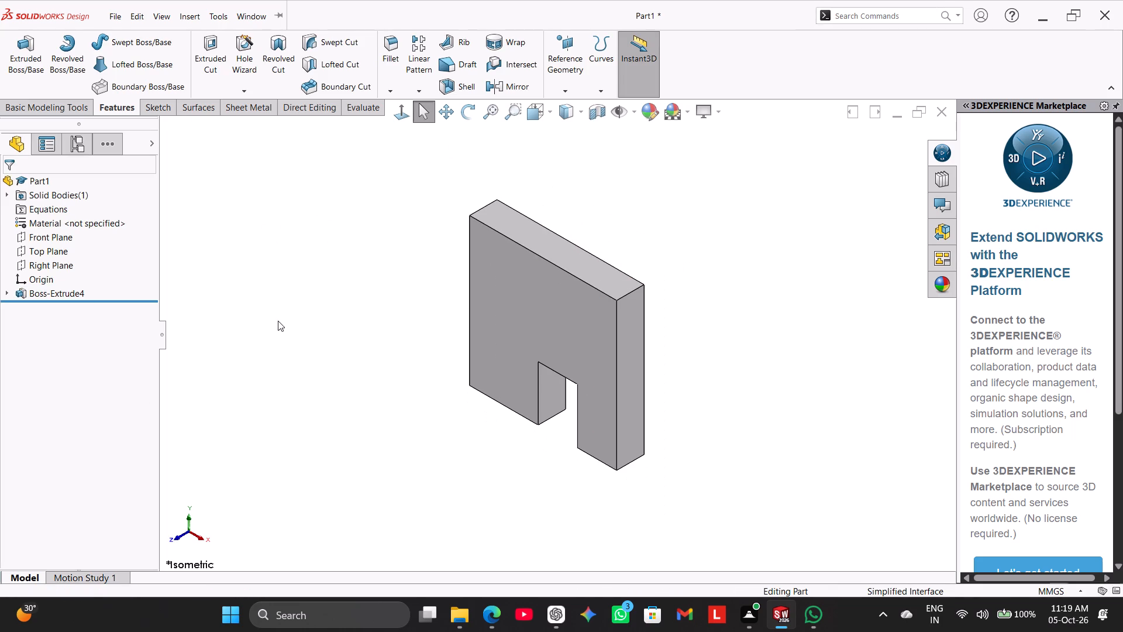
left_click(64, 263)
left_click(84, 243)
left_click(224, 326)
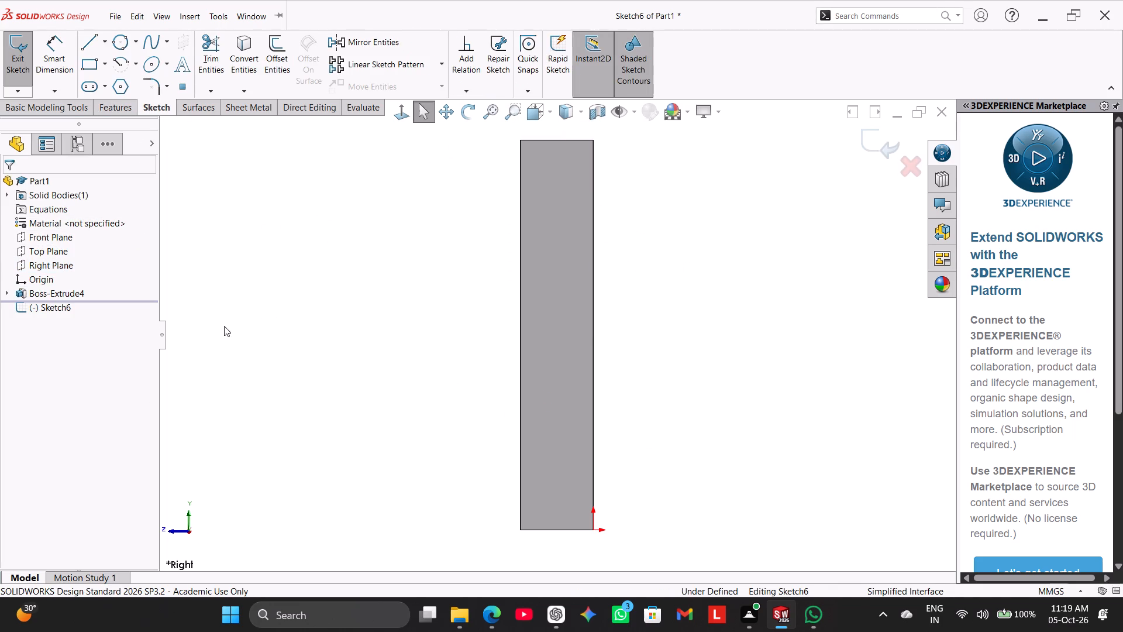
left_click(83, 41)
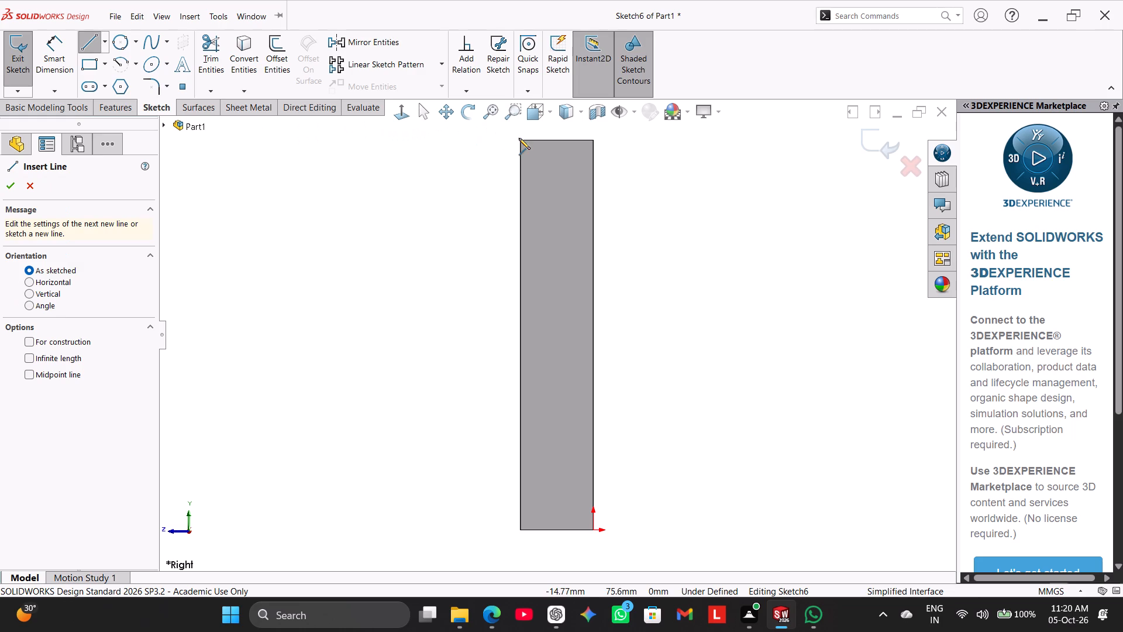
left_click(521, 140)
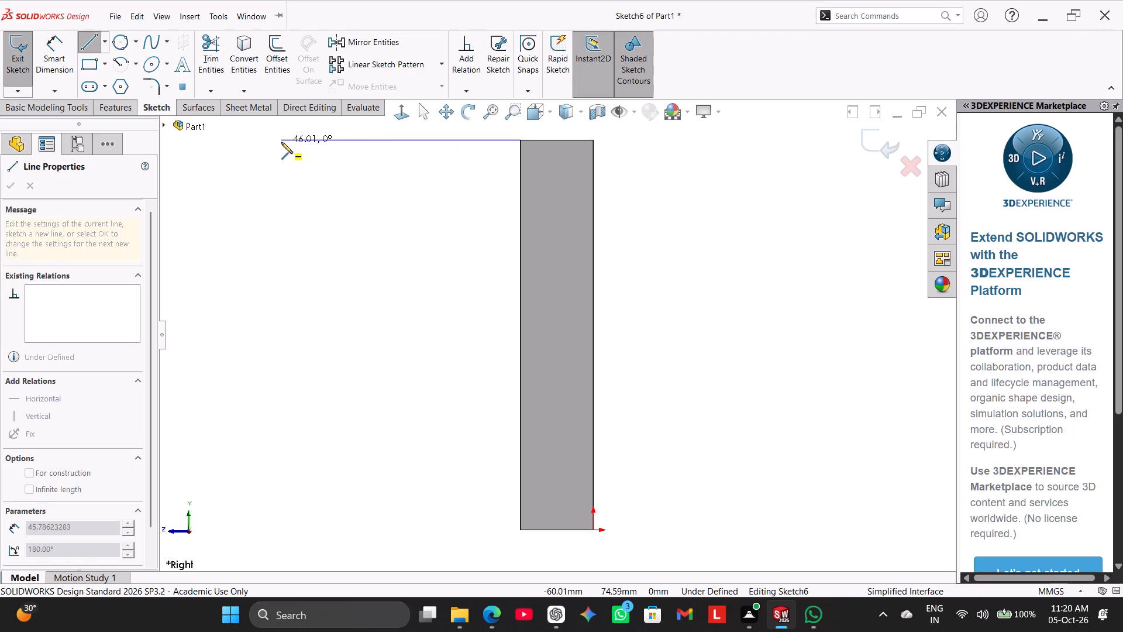
left_click(281, 142)
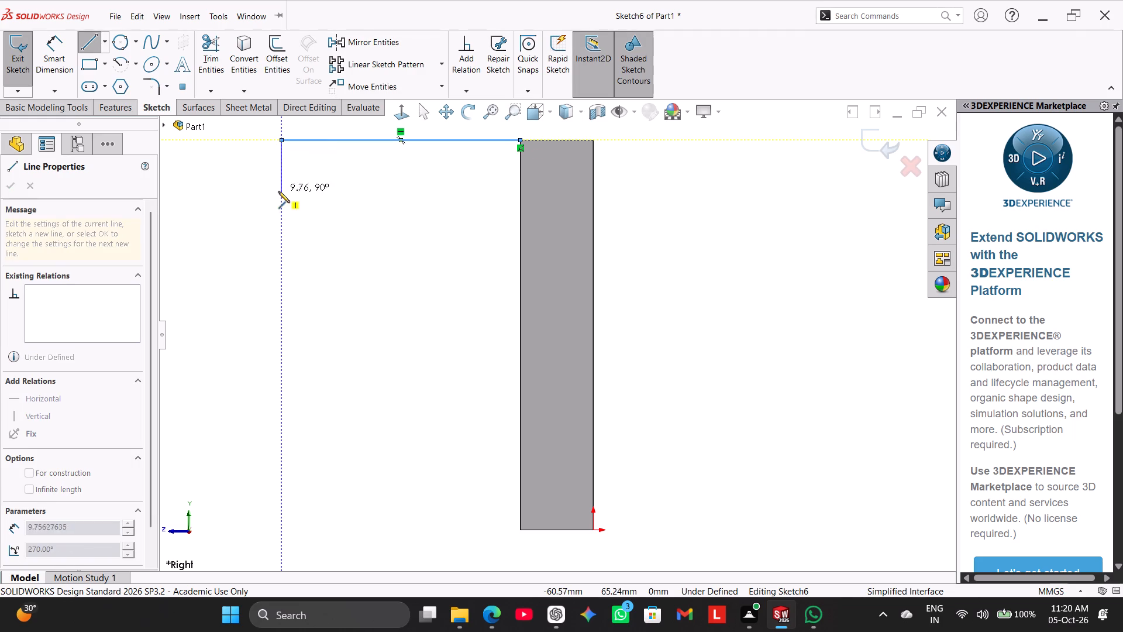
left_click(281, 197)
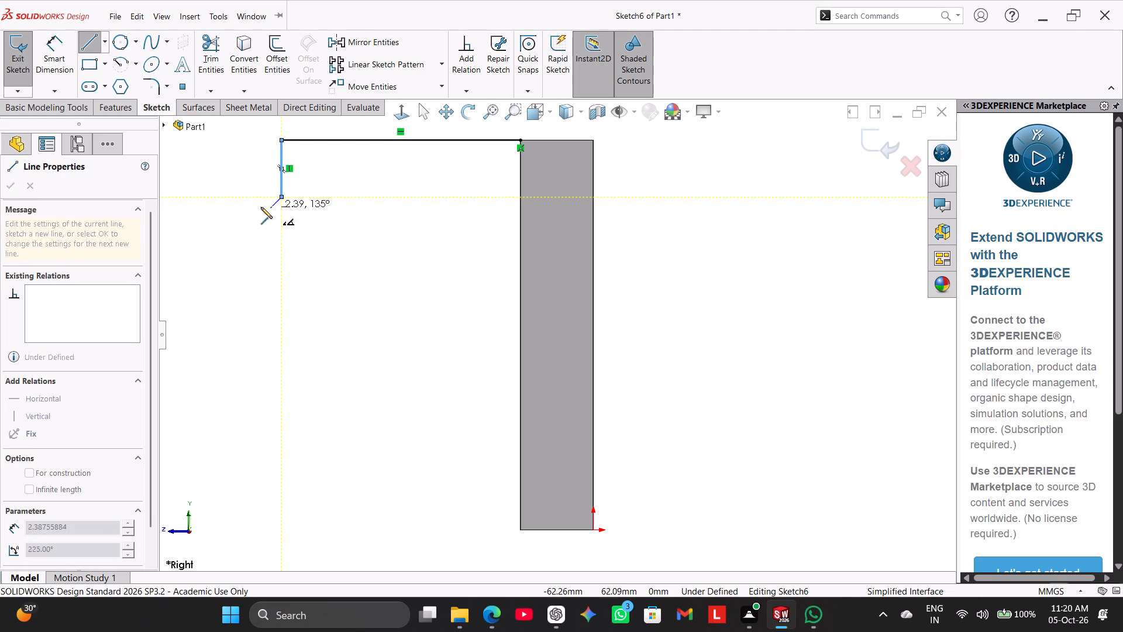
right_click(246, 207)
left_click(264, 218)
Sketch a horizontal line about 14 mm long outward from the plate's bottom front corner.
left_click(89, 42)
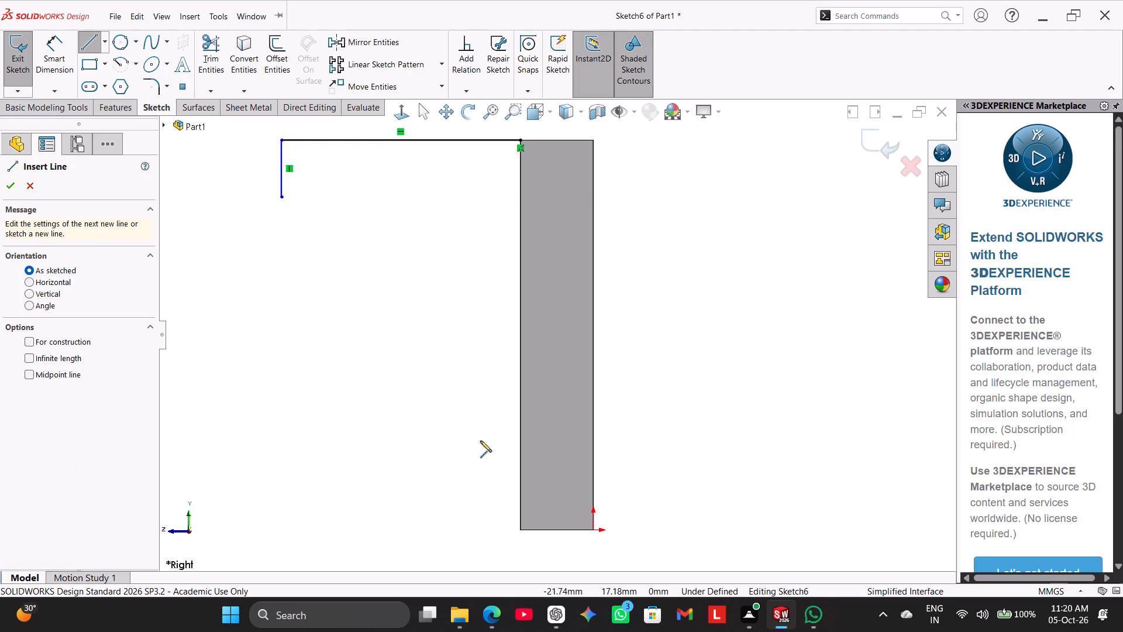
left_click(519, 530)
left_click(446, 528)
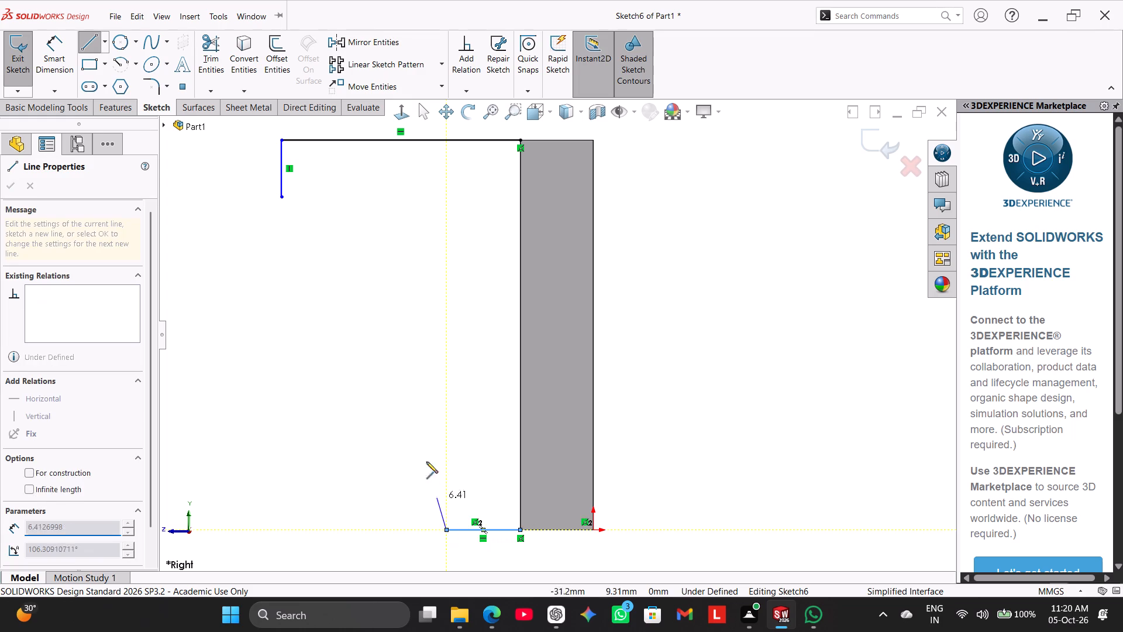
right_click(423, 448)
left_click(435, 456)
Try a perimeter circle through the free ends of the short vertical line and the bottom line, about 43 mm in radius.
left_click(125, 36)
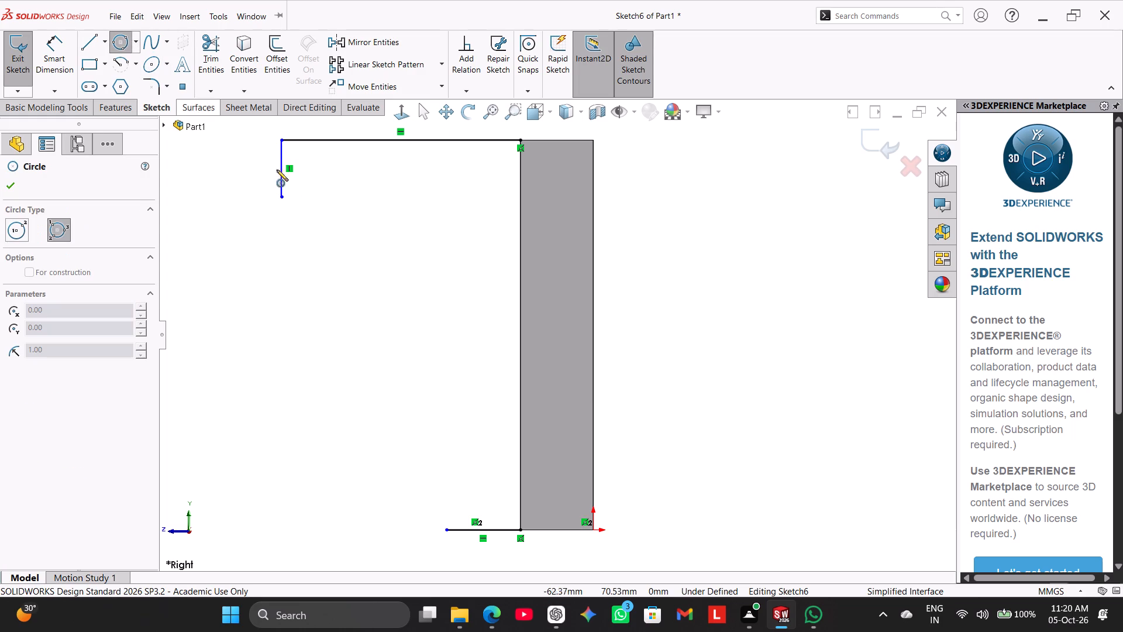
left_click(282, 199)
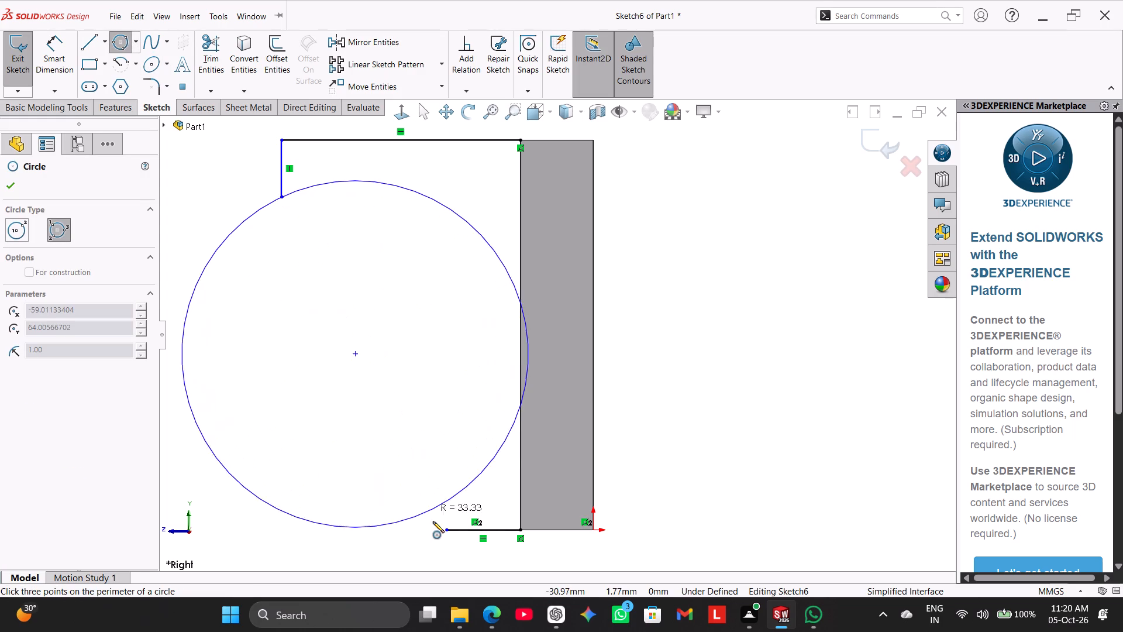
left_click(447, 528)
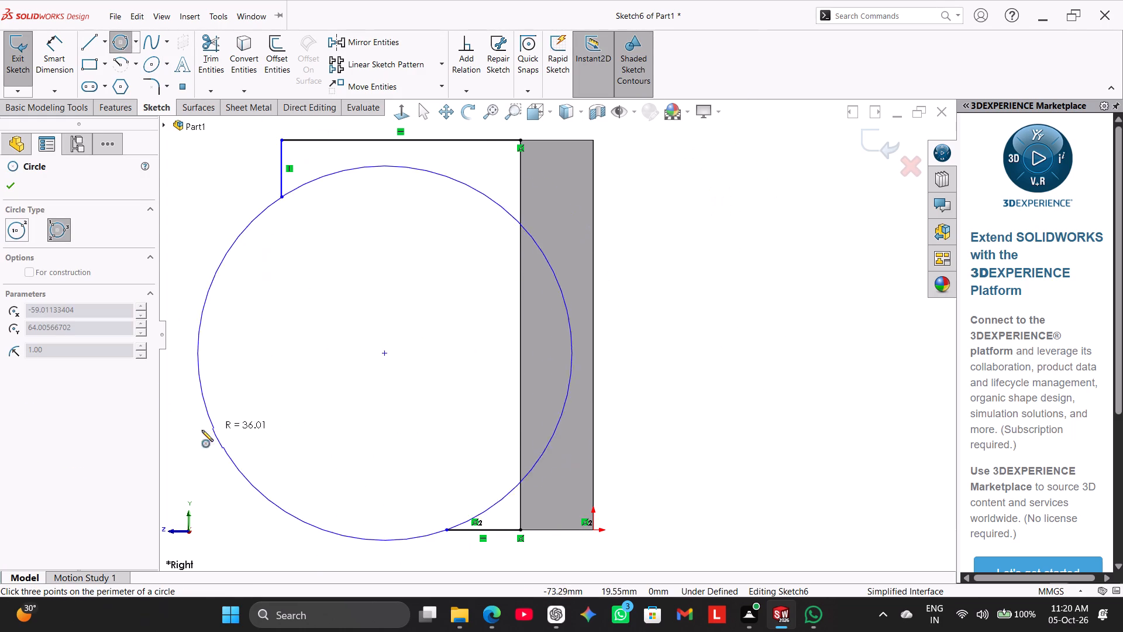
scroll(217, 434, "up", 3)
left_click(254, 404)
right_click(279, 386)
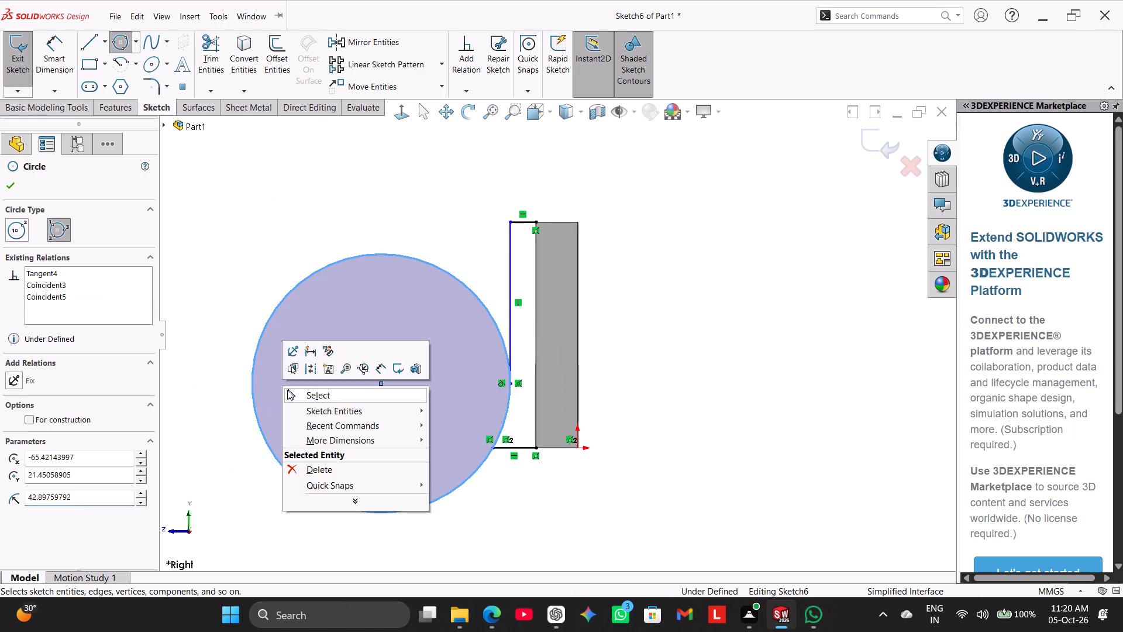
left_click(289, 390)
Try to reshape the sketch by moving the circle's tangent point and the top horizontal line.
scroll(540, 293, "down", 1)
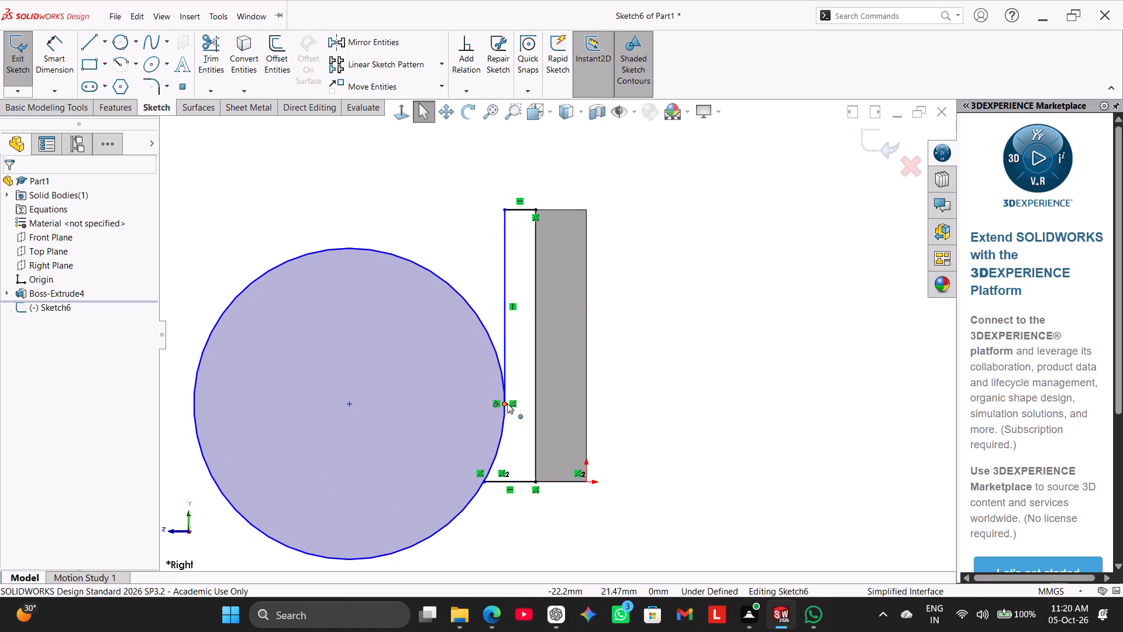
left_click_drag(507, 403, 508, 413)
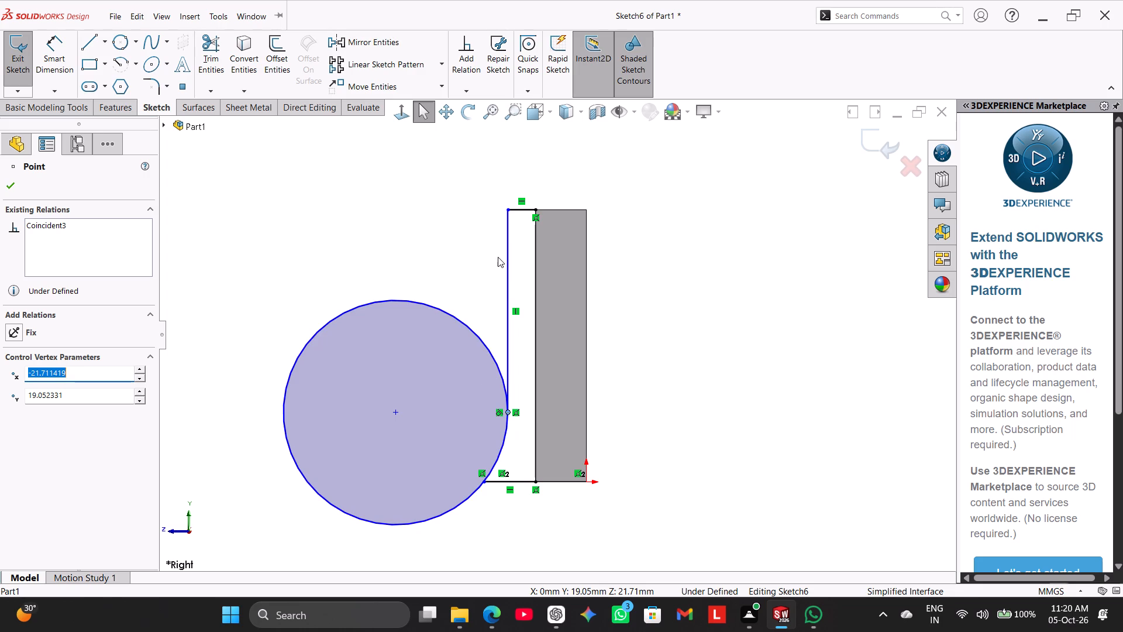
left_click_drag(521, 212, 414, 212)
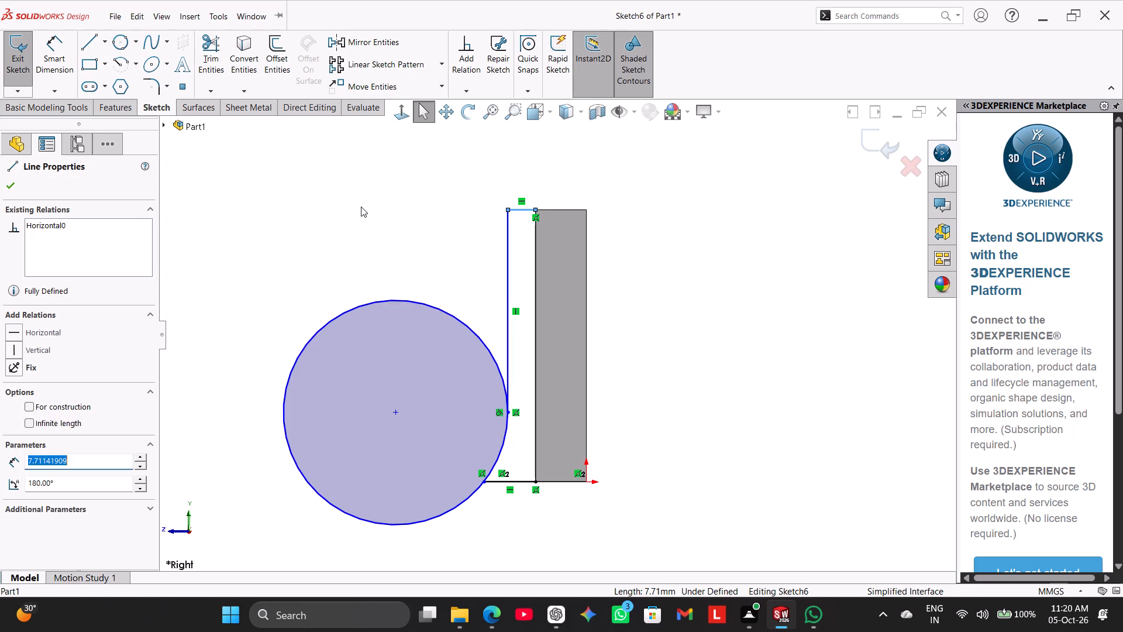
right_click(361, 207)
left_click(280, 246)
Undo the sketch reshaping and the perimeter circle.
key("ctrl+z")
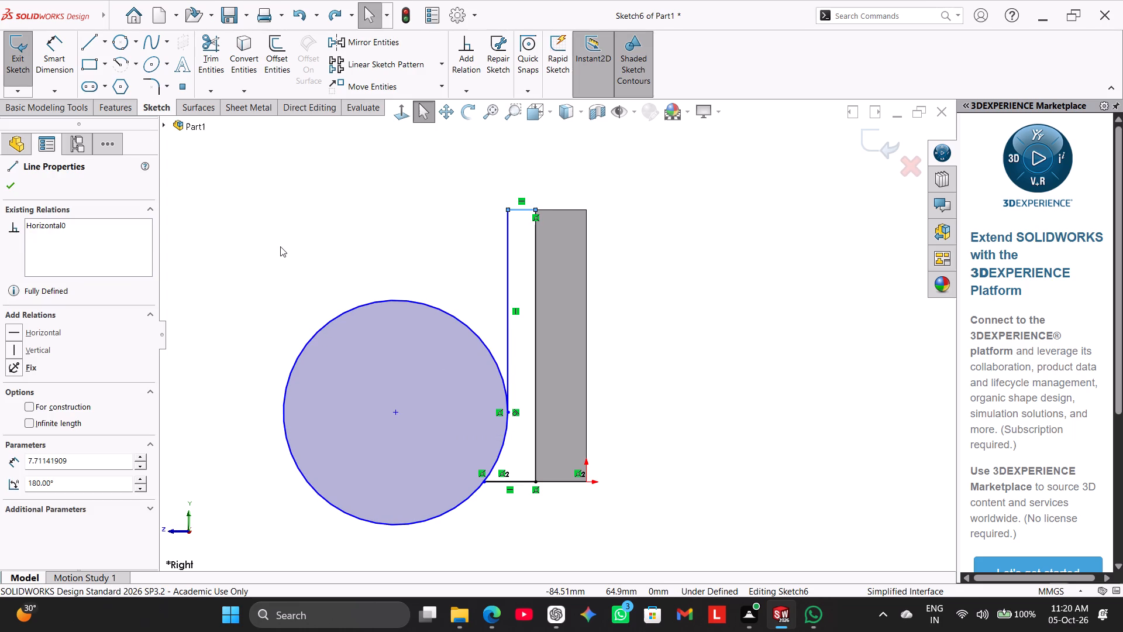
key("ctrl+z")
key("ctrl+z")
Dimension the top horizontal line at 75 mm and the short vertical line at its outer end at 17 mm.
left_click(64, 64)
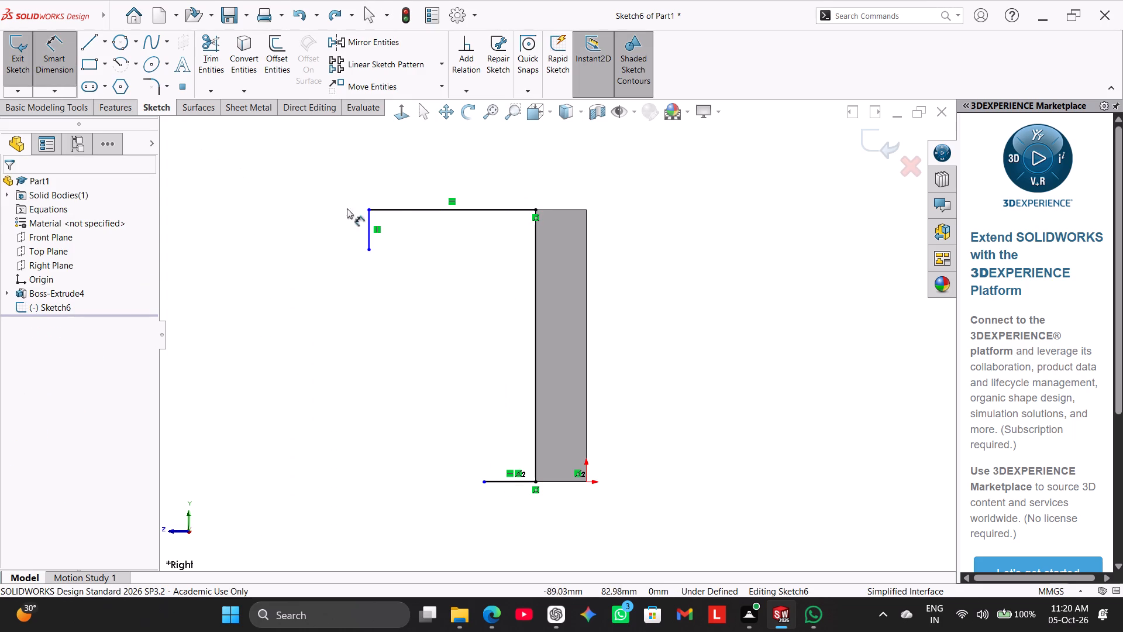
left_click(416, 209)
left_click(419, 178)
type("75")
key("Return")
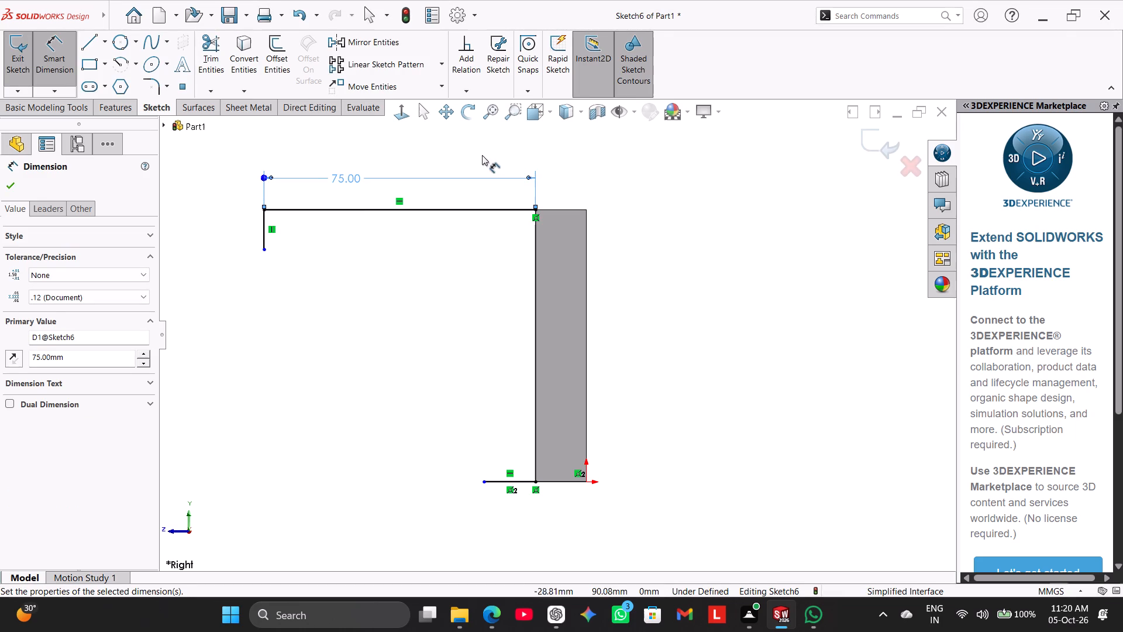
left_click(263, 226)
left_click(240, 228)
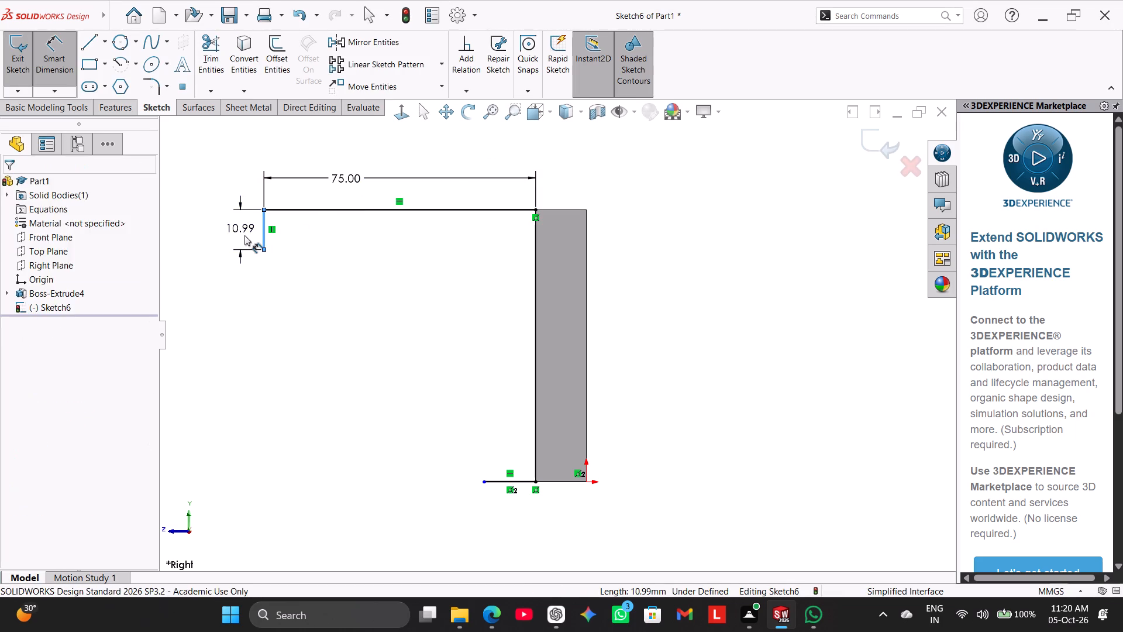
type("17")
key("Return")
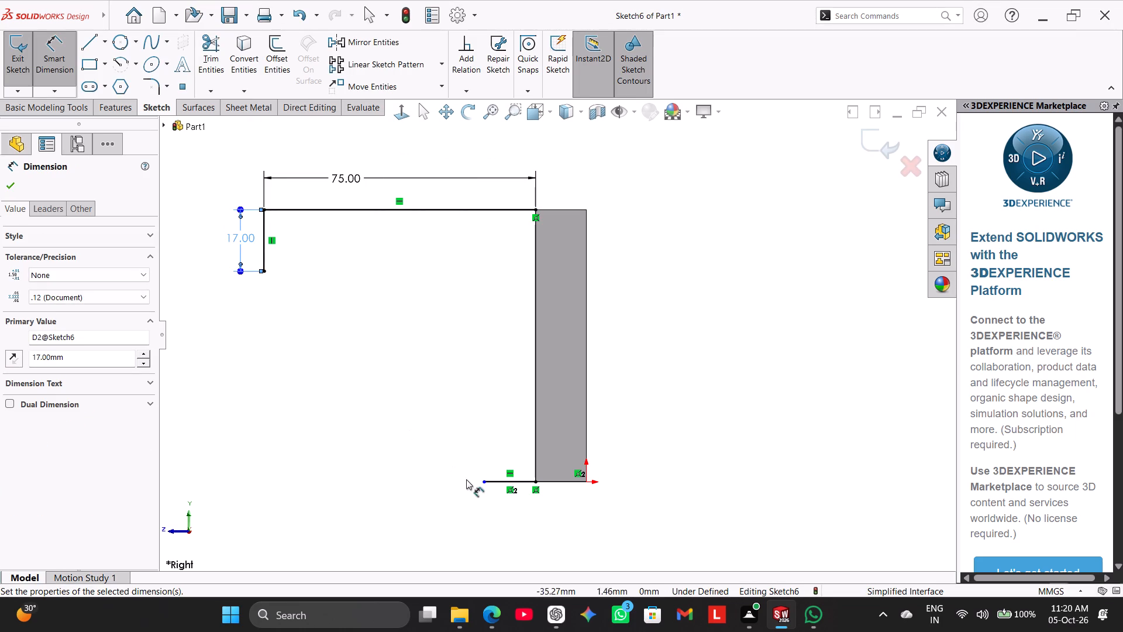
Dimension the bottom horizontal line at 20 mm.
left_click(490, 484)
left_click(498, 525)
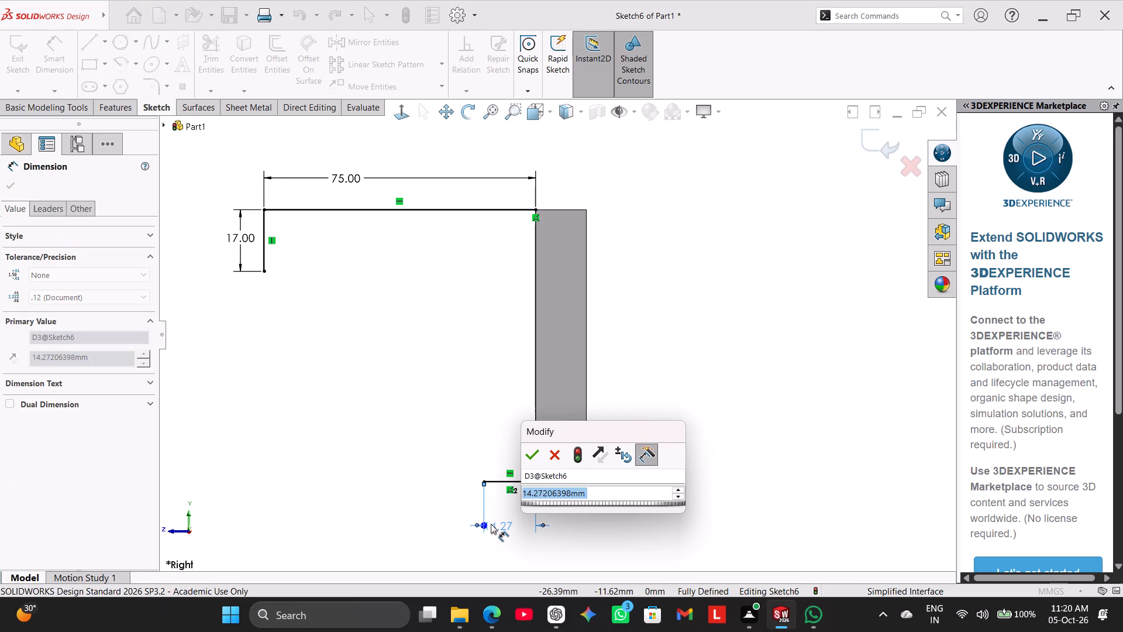
type("20")
key("Return")
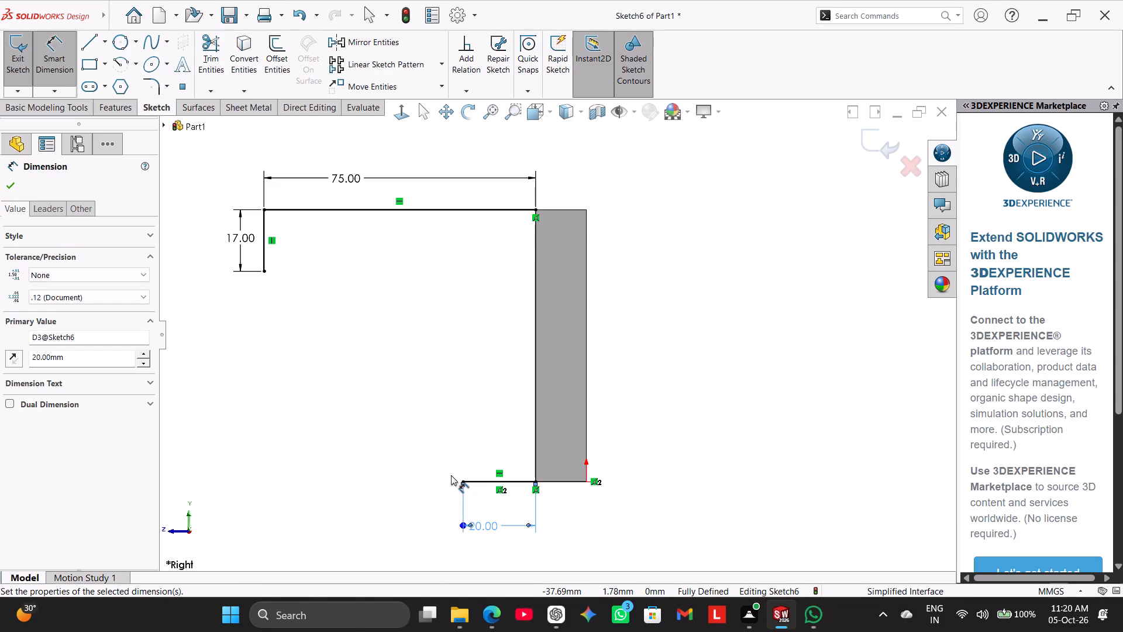
right_click(421, 369)
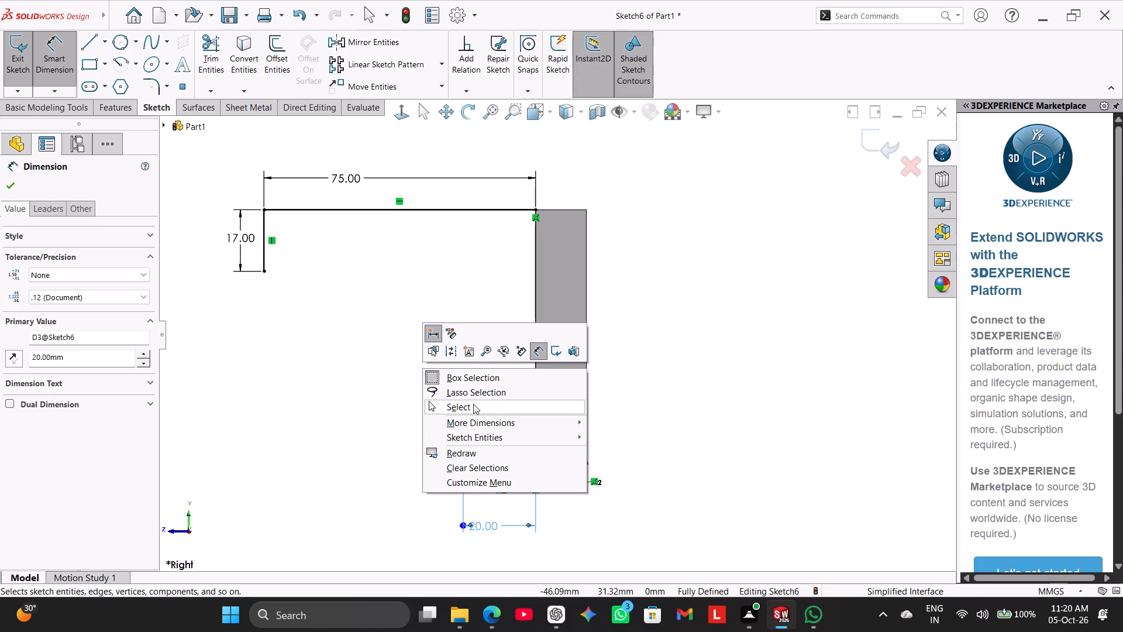
left_click(473, 404)
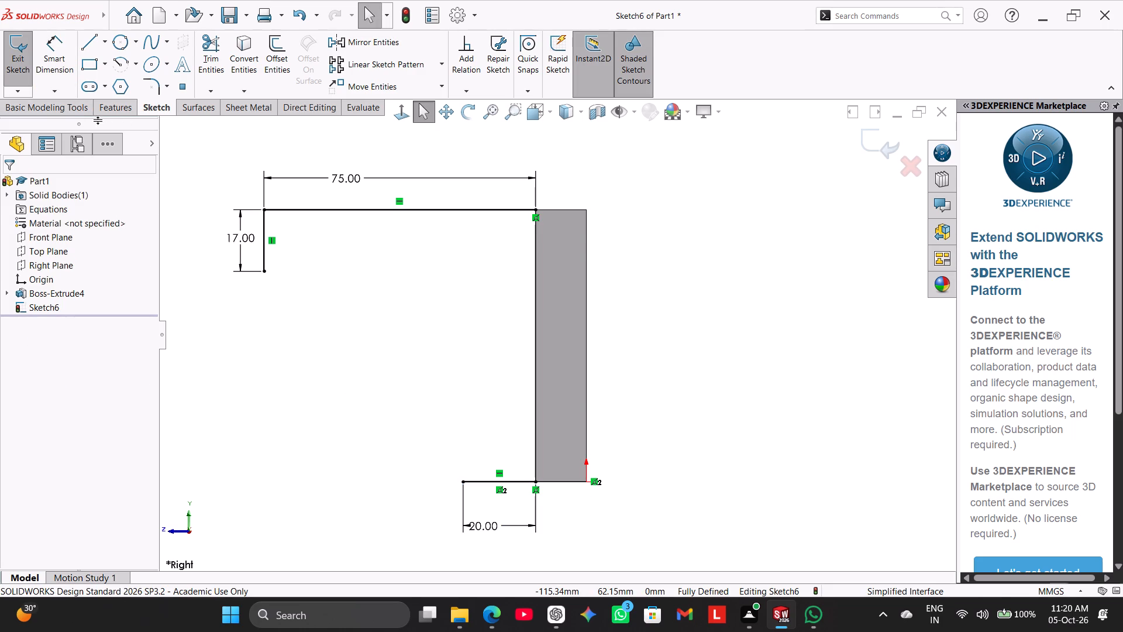
Sketch a perimeter circle of about 44 mm radius through the free ends of the 17 mm and 20 mm lines.
left_click(115, 39)
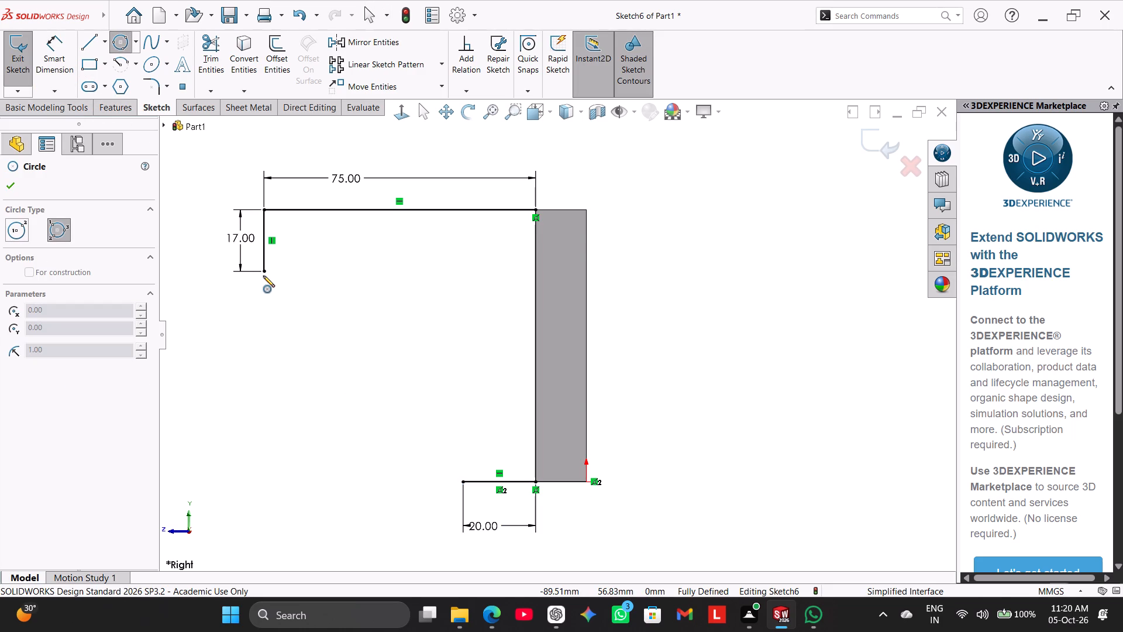
left_click(263, 271)
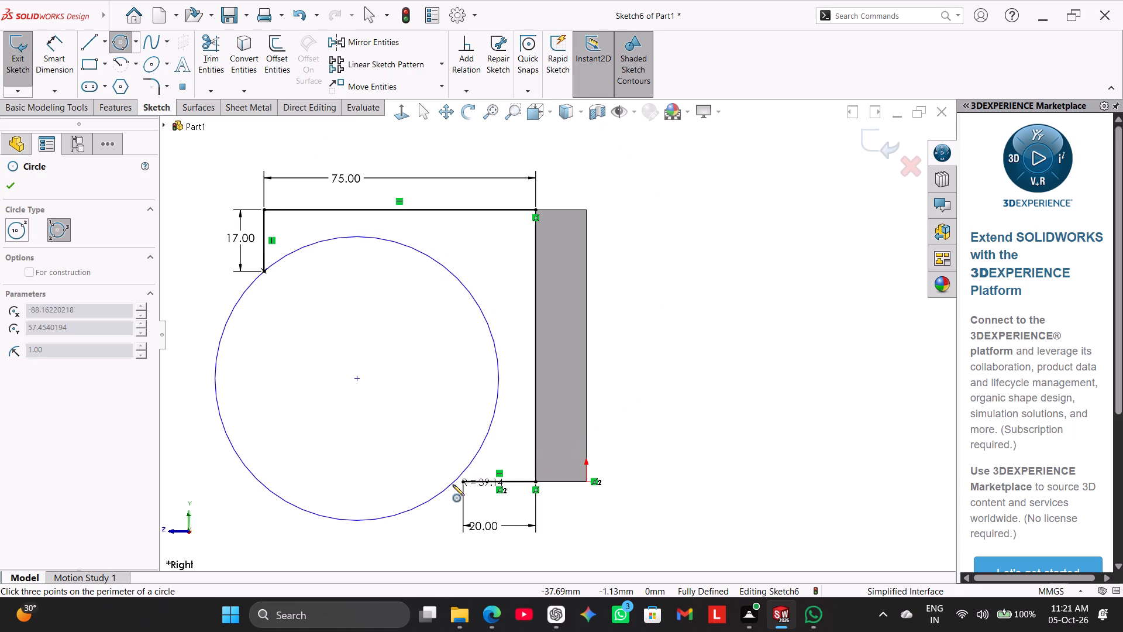
scroll(433, 500, "up", 2)
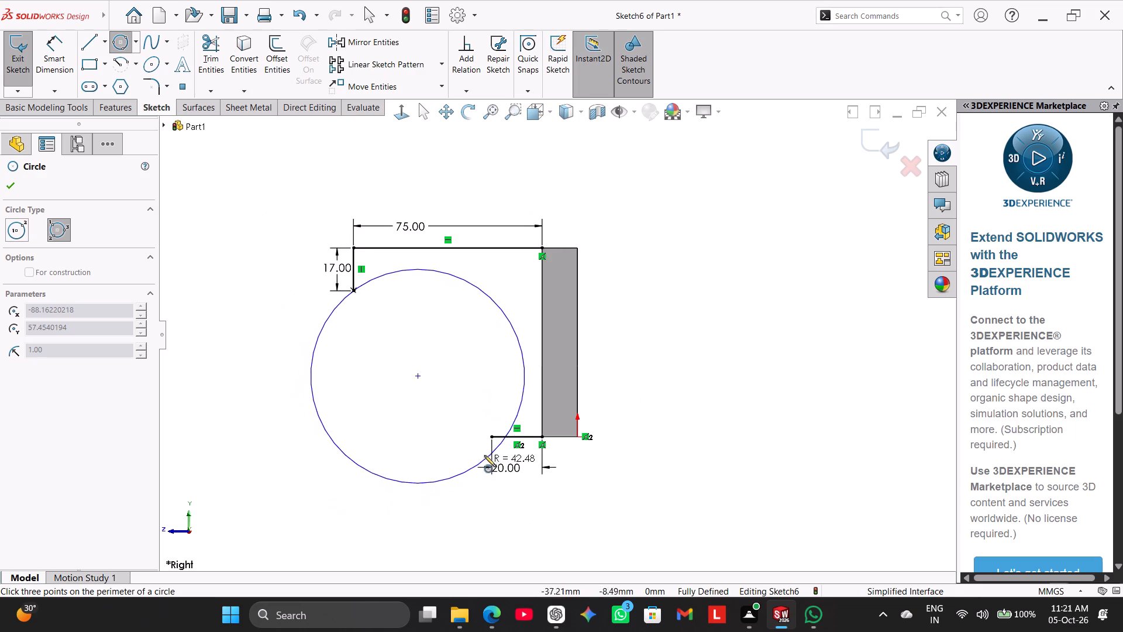
left_click(491, 437)
left_click(333, 494)
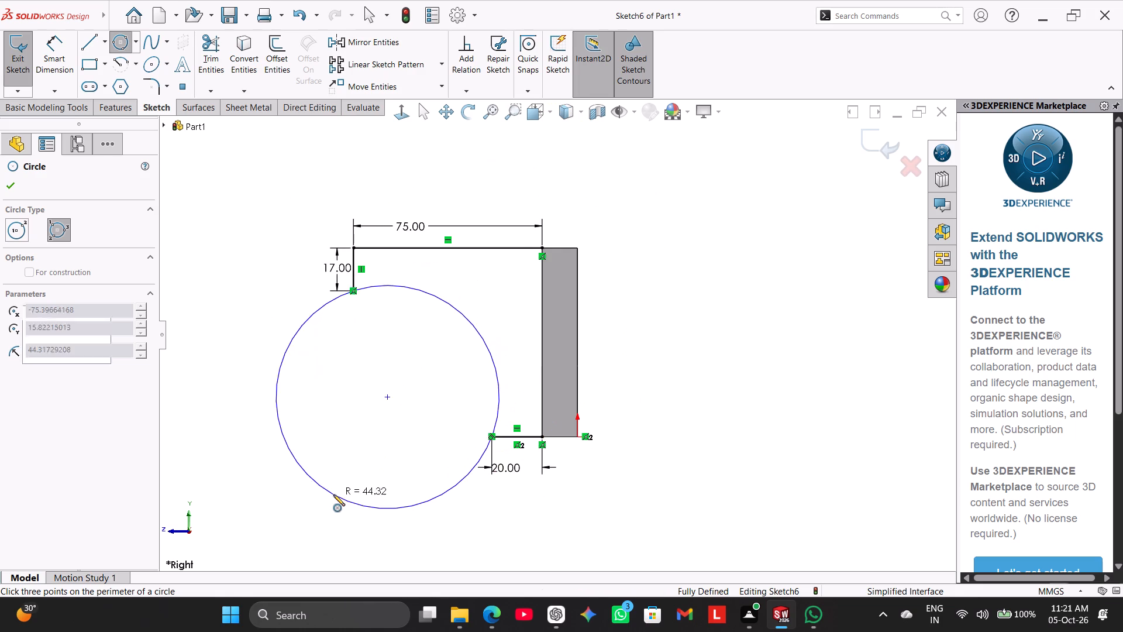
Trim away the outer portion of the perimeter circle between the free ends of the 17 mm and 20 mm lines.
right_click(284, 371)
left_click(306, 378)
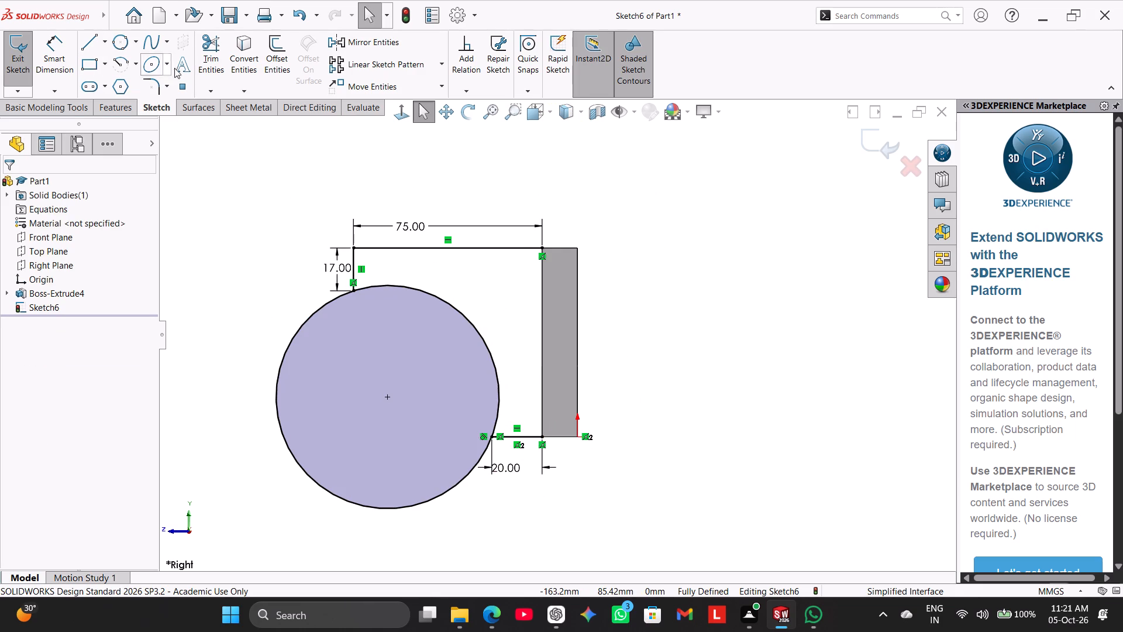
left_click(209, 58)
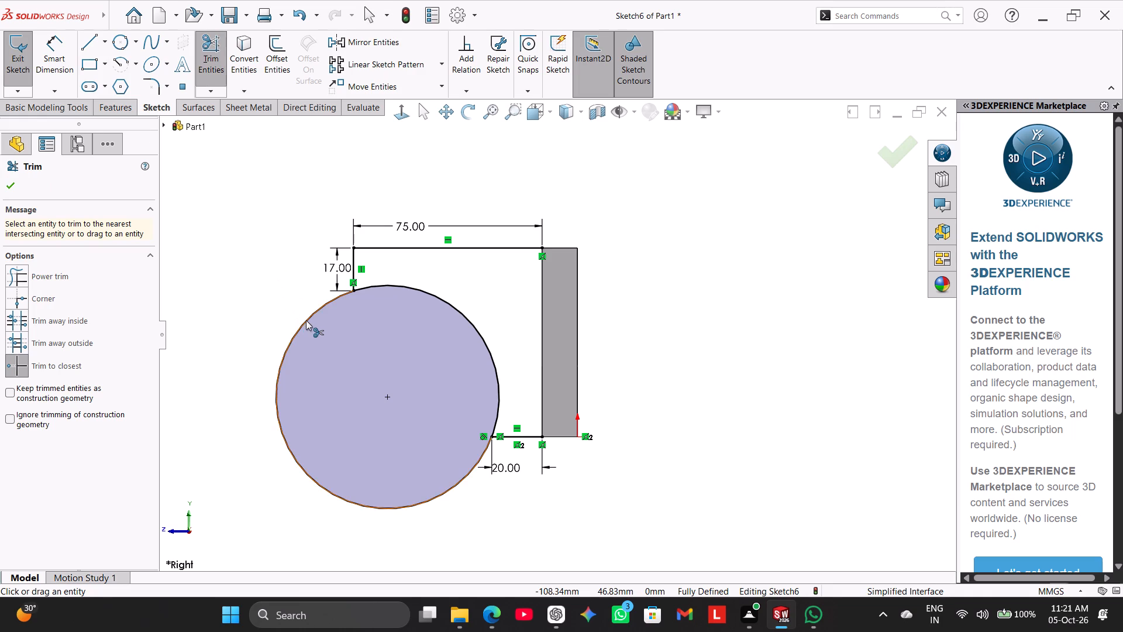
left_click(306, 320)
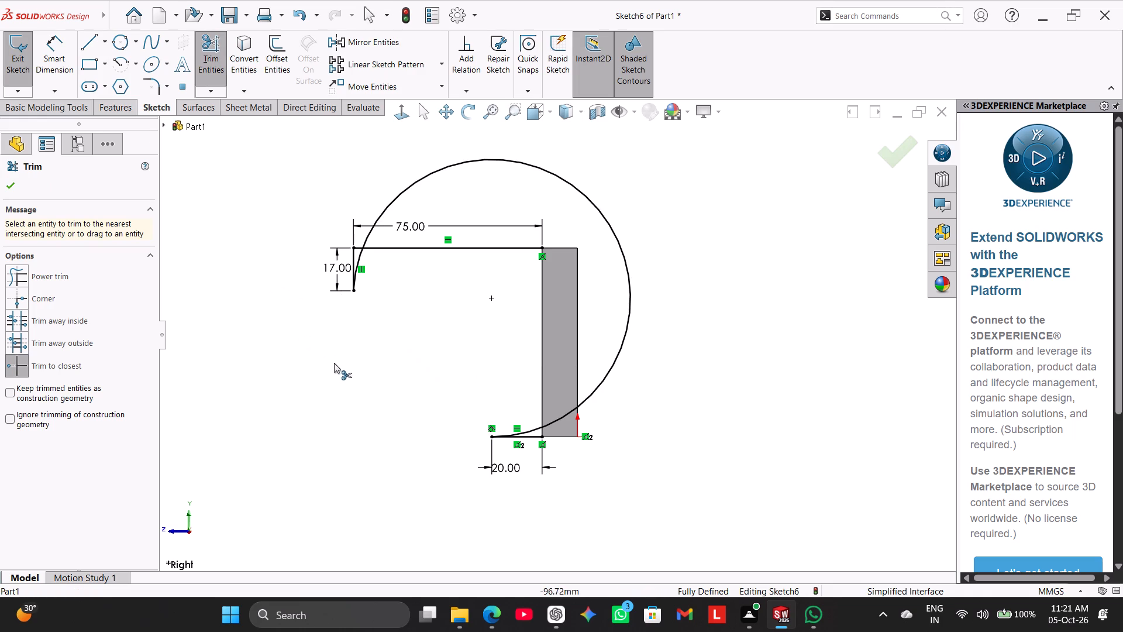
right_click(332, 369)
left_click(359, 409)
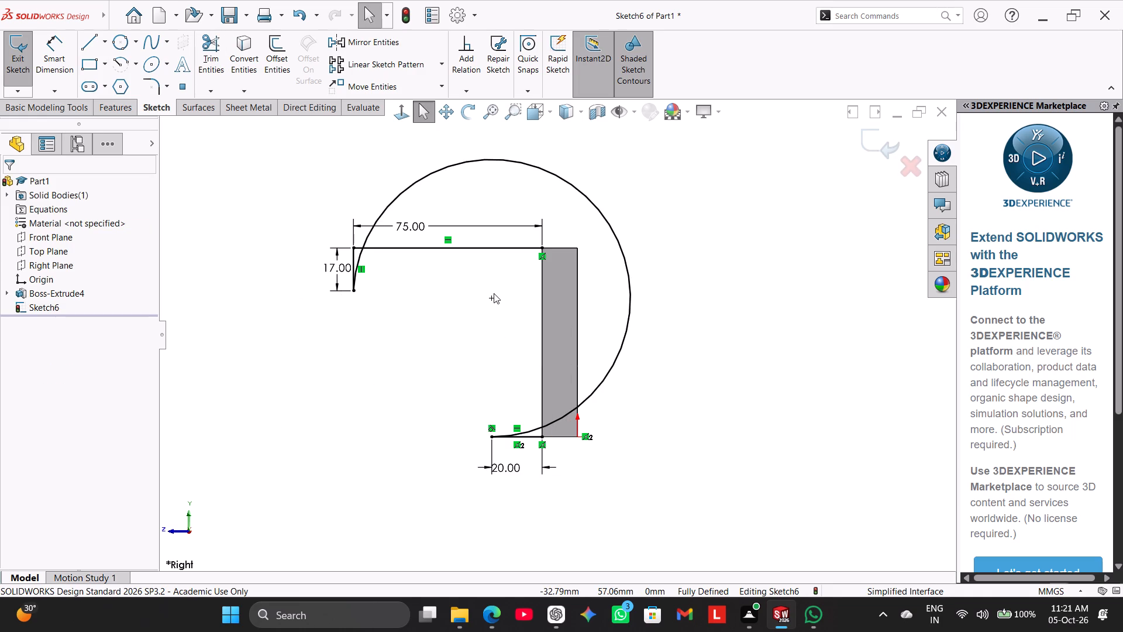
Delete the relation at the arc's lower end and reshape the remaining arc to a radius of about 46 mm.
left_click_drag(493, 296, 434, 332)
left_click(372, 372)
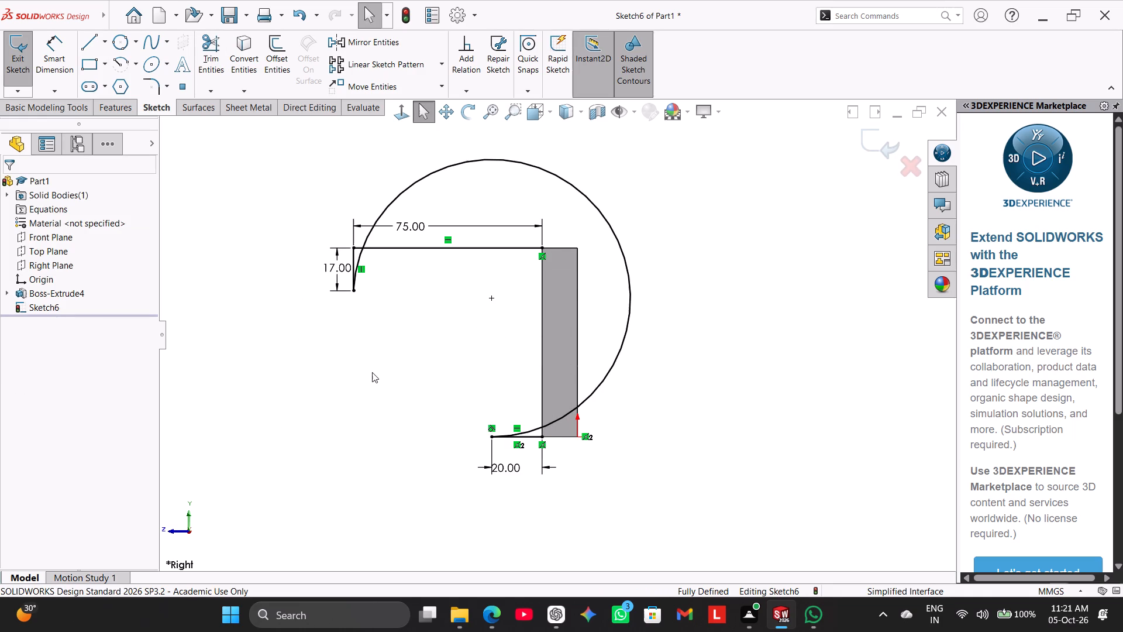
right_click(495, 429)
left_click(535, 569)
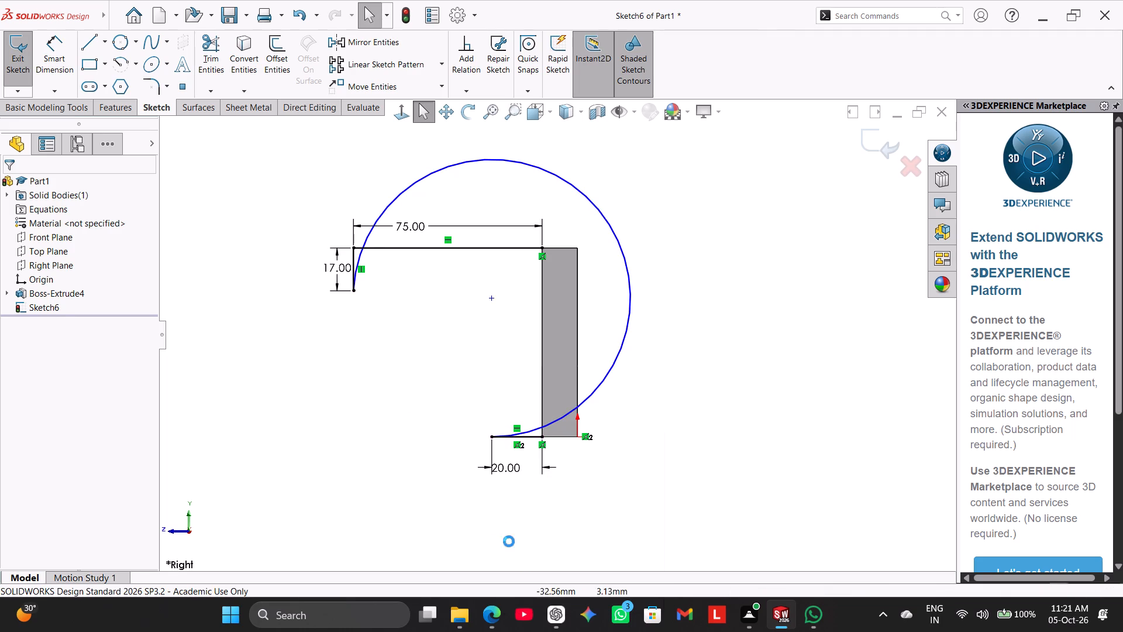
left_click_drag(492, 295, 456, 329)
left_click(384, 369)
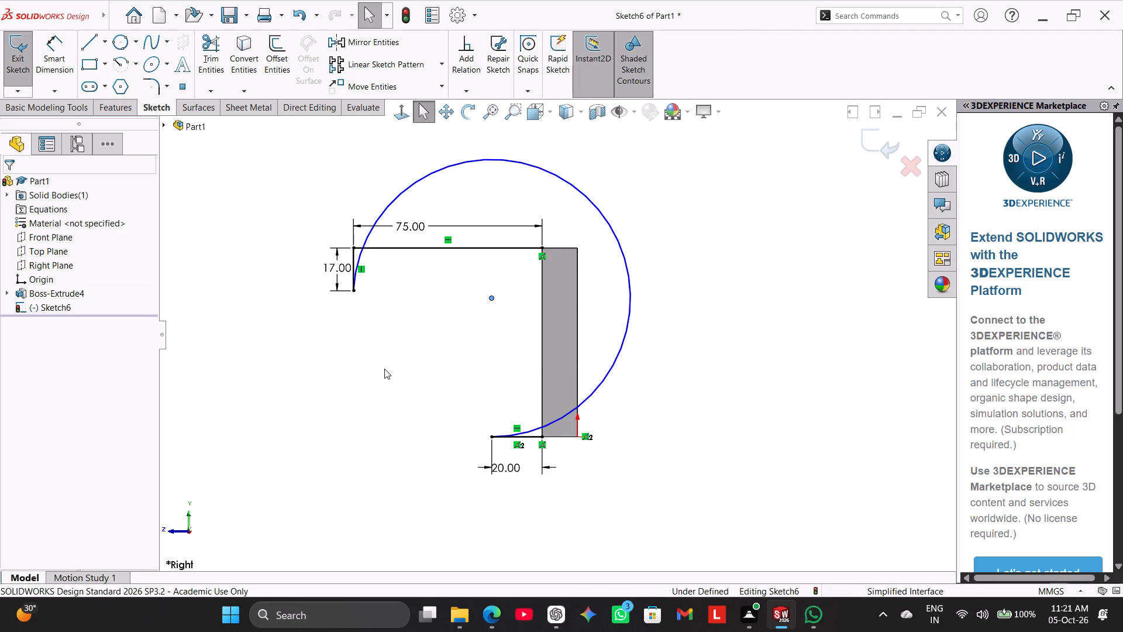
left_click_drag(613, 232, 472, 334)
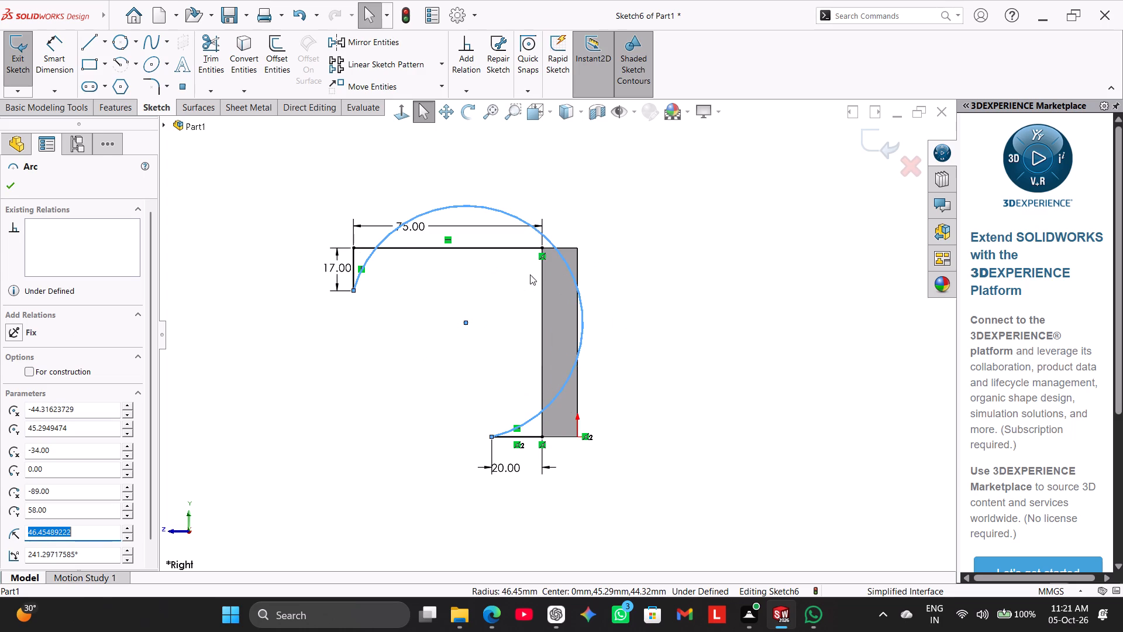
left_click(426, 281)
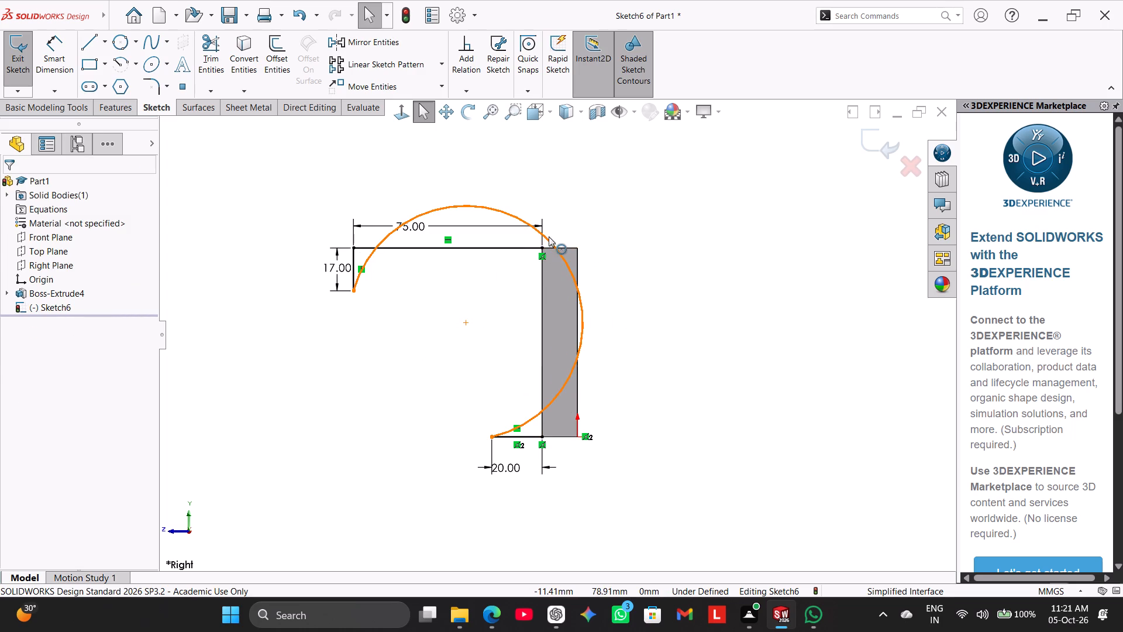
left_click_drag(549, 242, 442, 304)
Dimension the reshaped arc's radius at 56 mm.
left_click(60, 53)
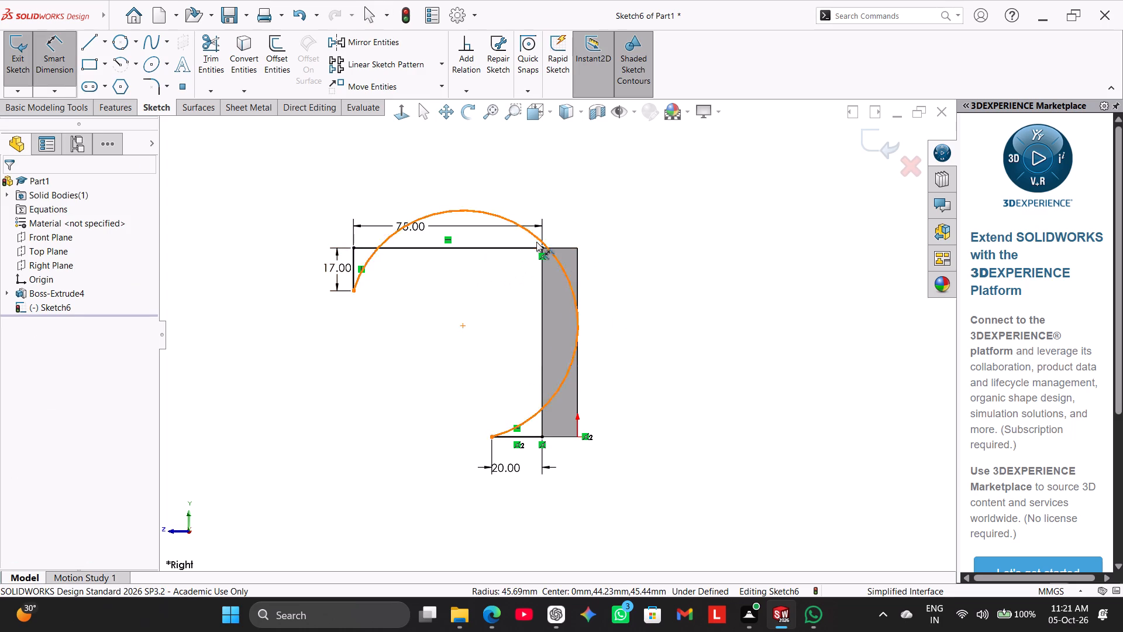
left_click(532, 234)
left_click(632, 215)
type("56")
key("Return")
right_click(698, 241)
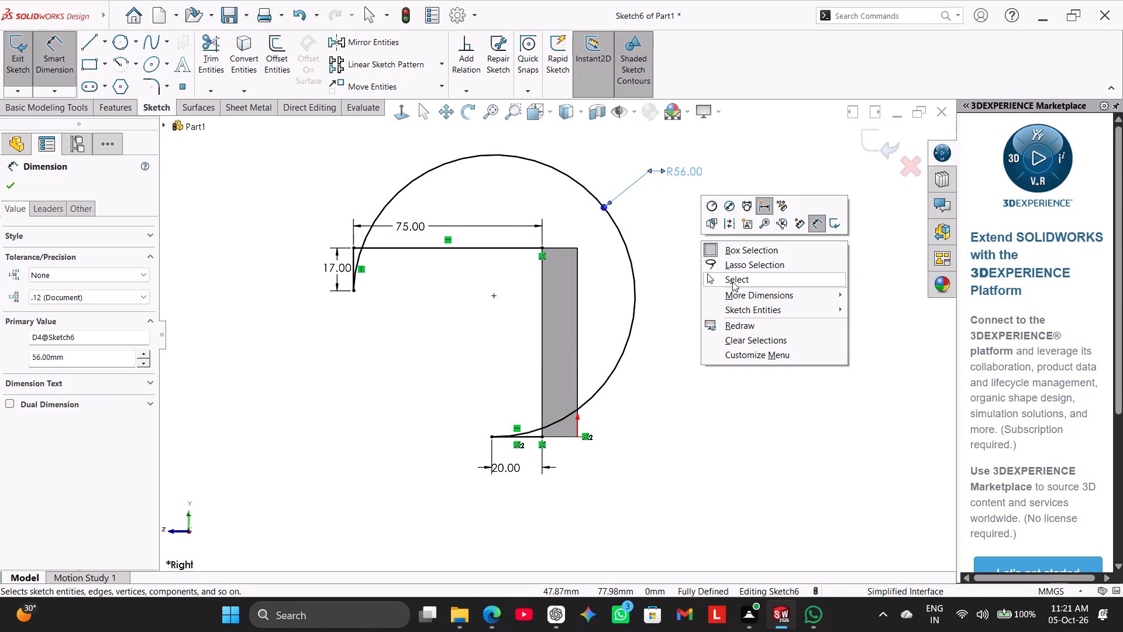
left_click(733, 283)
Delete the large arc from the side profile sketch.
right_click(608, 212)
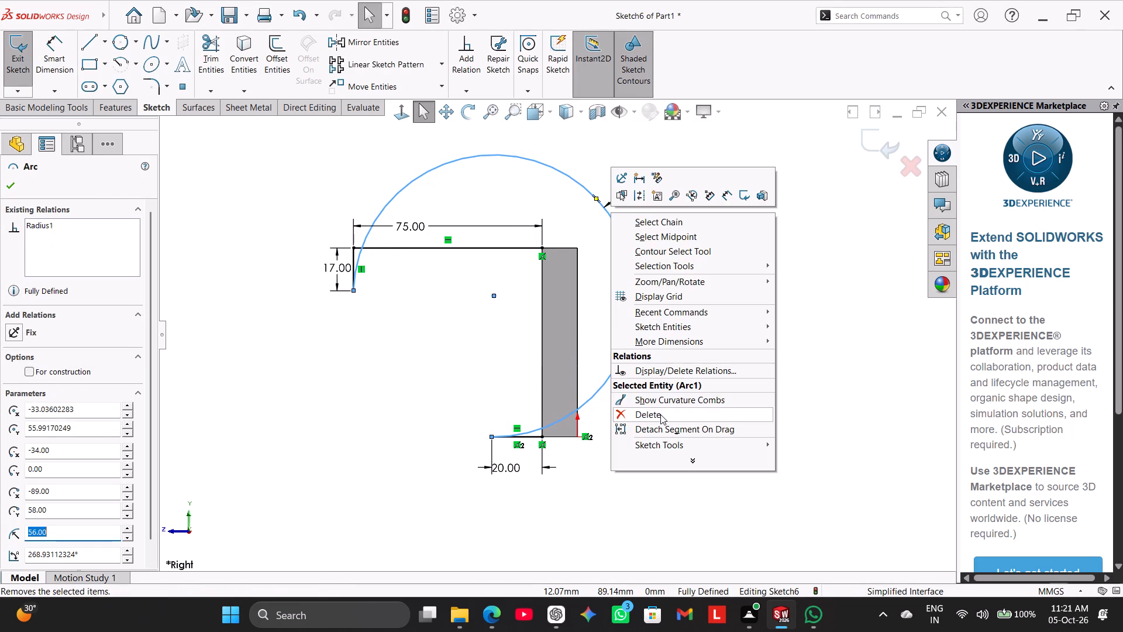
left_click(660, 414)
left_click_drag(484, 303, 477, 300)
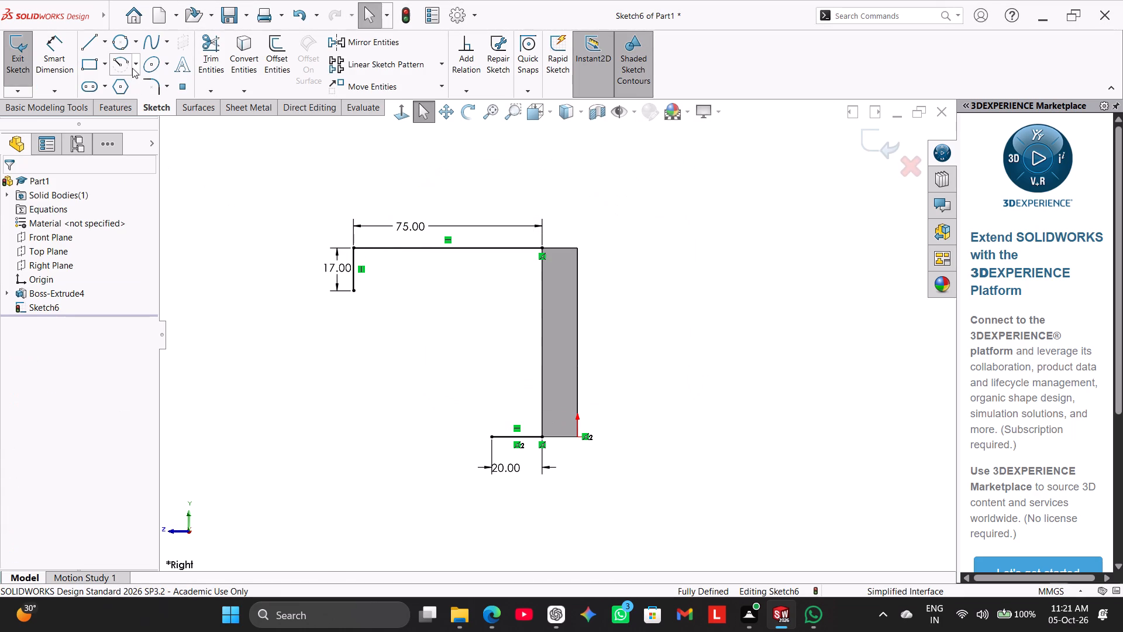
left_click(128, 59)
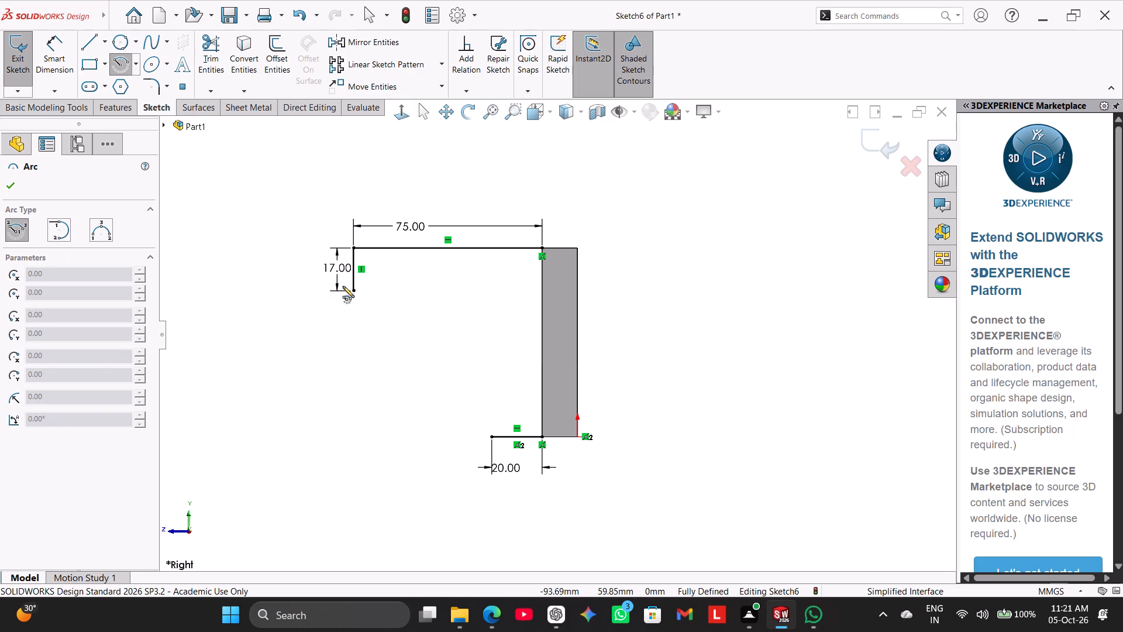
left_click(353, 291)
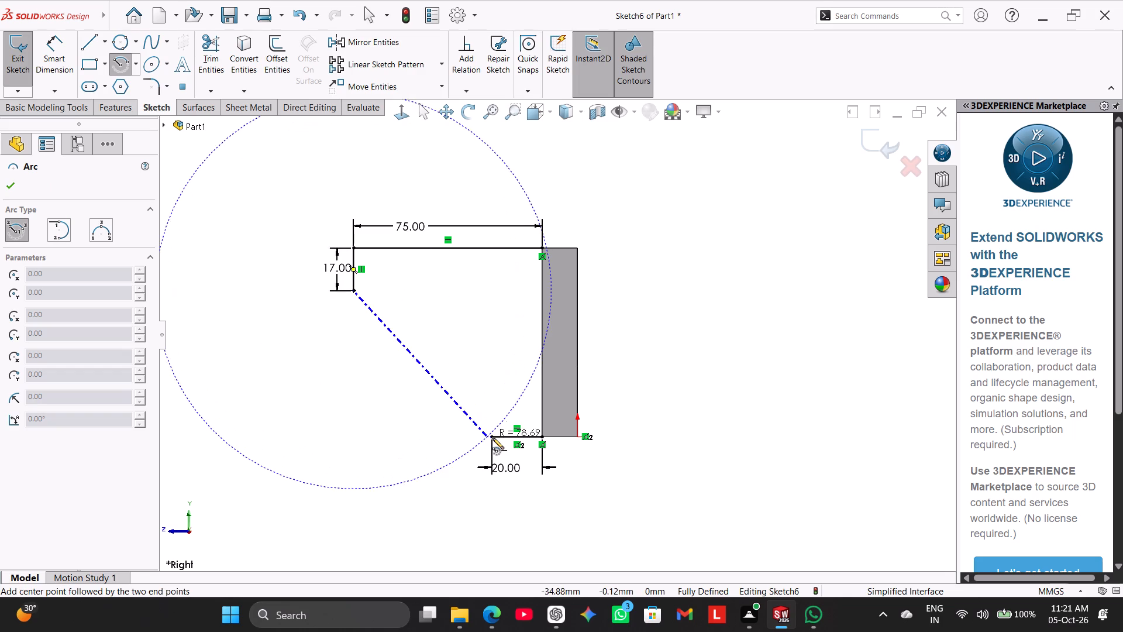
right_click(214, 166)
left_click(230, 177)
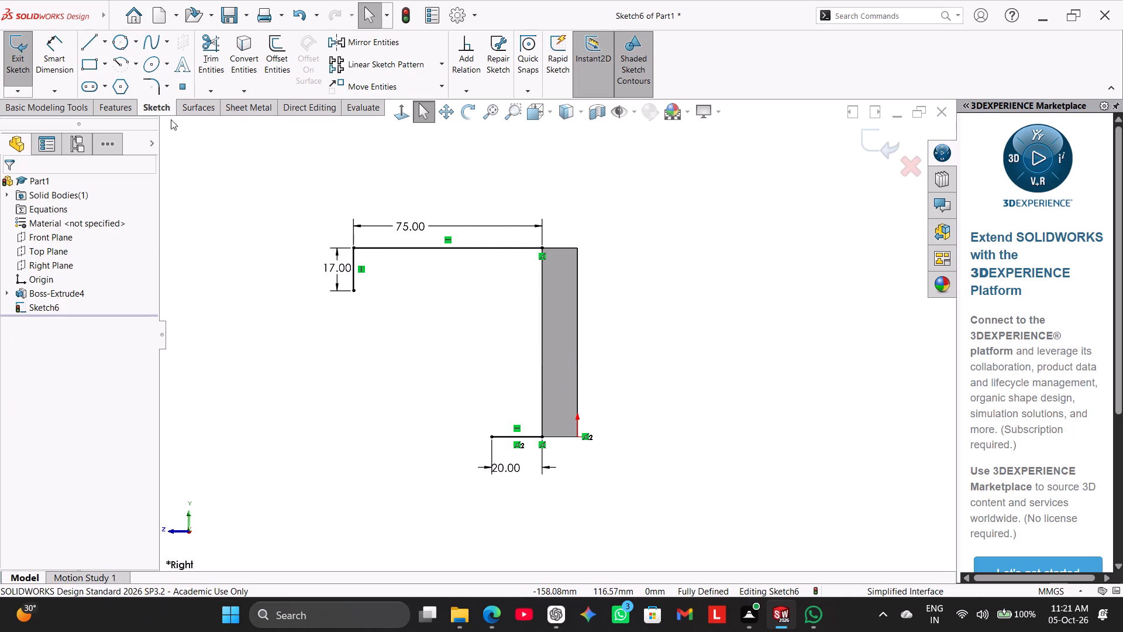
Sketch a three-point arc of about 56 mm radius from the 17 mm line's lower end to near the 20 mm line's free end.
left_click(137, 63)
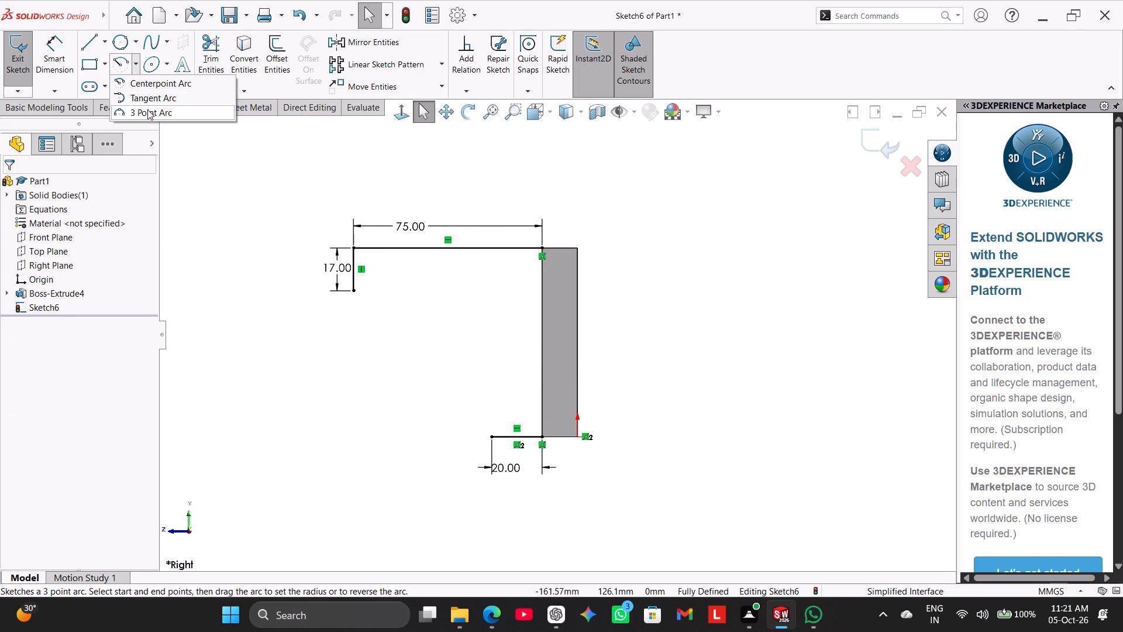
left_click(147, 109)
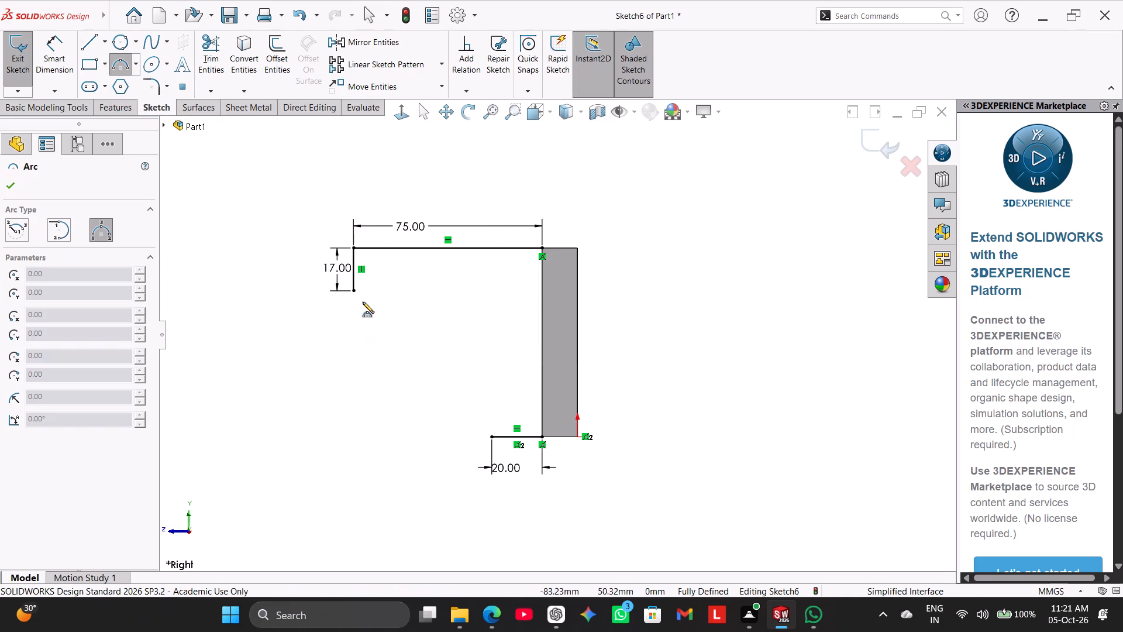
left_click(353, 289)
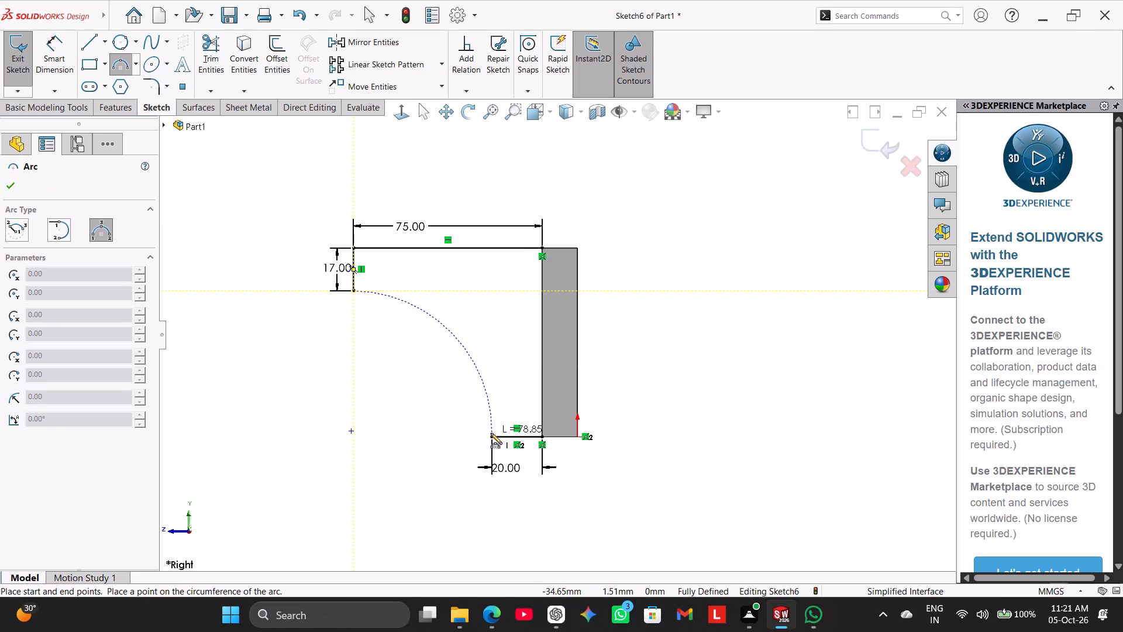
left_click(491, 433)
left_click(460, 341)
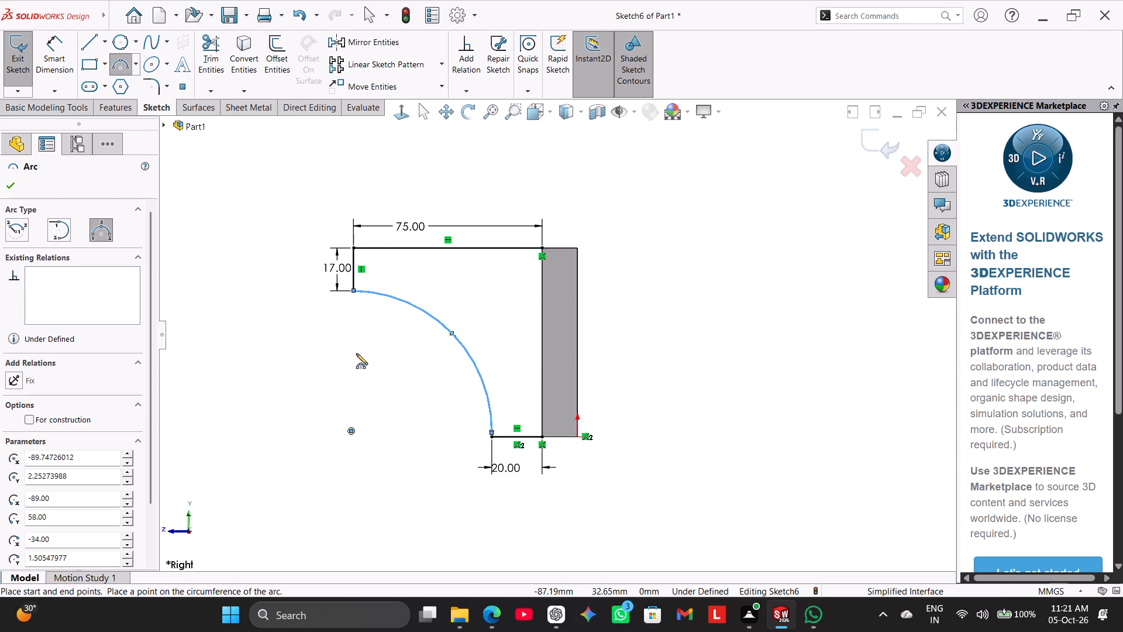
right_click(344, 351)
left_click(372, 365)
Dimension the new concave arc's radius at 56 mm.
left_click(59, 44)
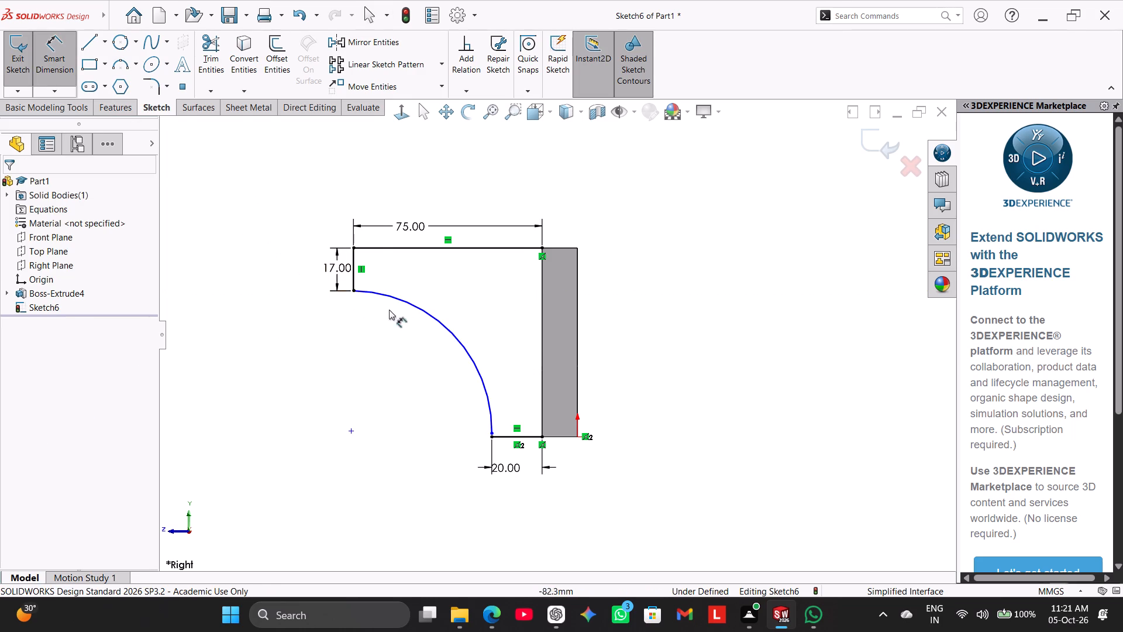
left_click(428, 312)
left_click(685, 233)
type("56")
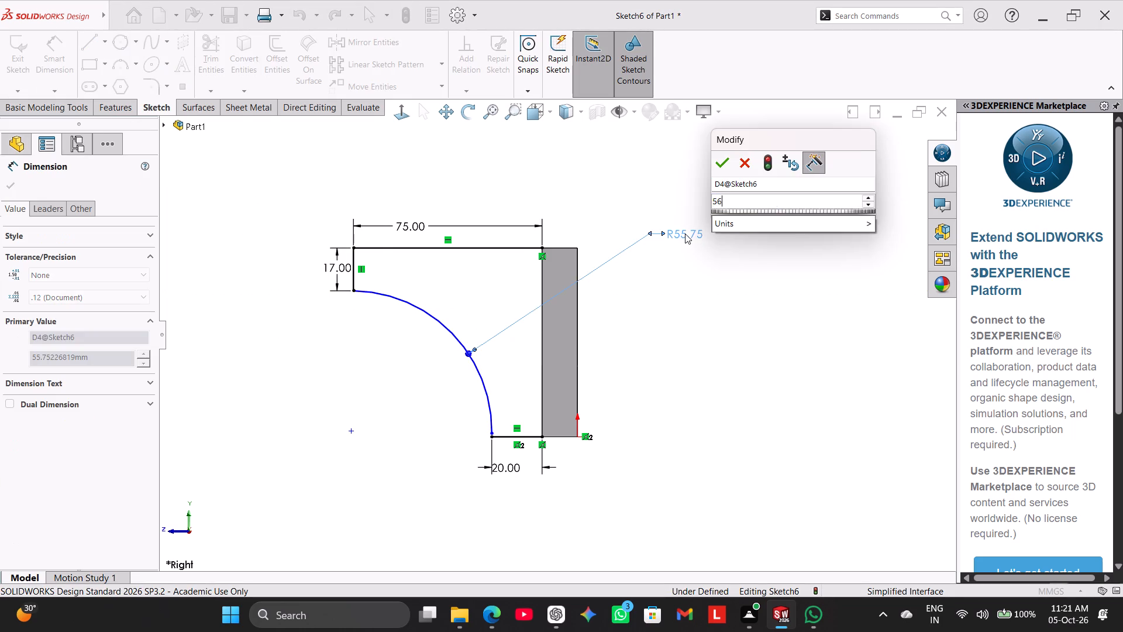
key("Return")
right_click(334, 408)
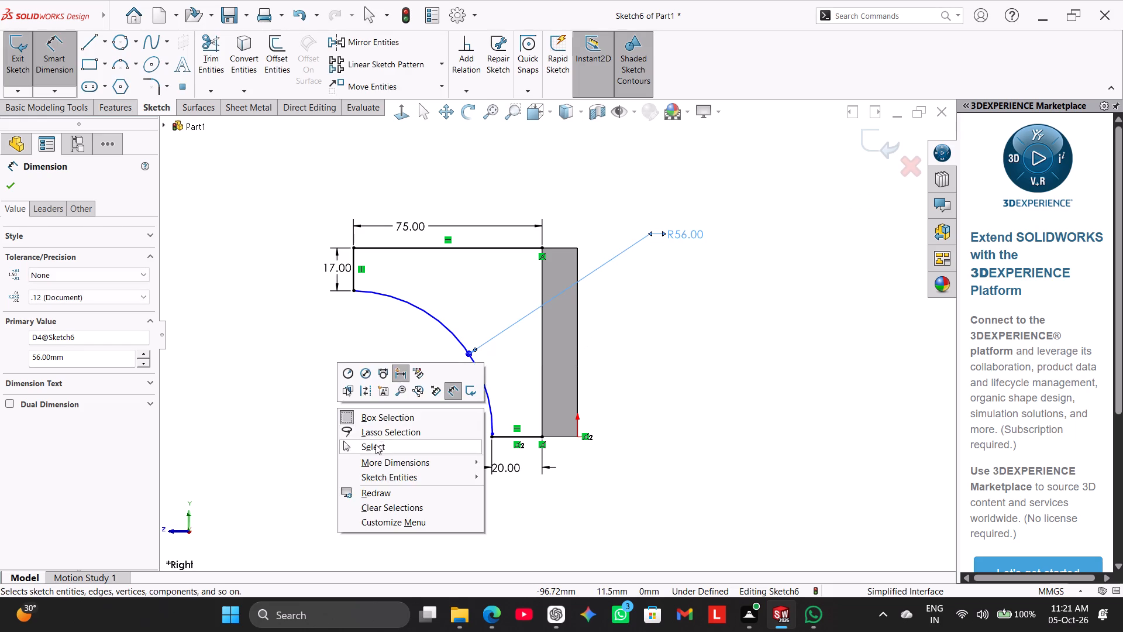
left_click(376, 444)
Make the arc's lower endpoint coincident with the free end of the 20 mm line.
scroll(504, 410, "down", 3)
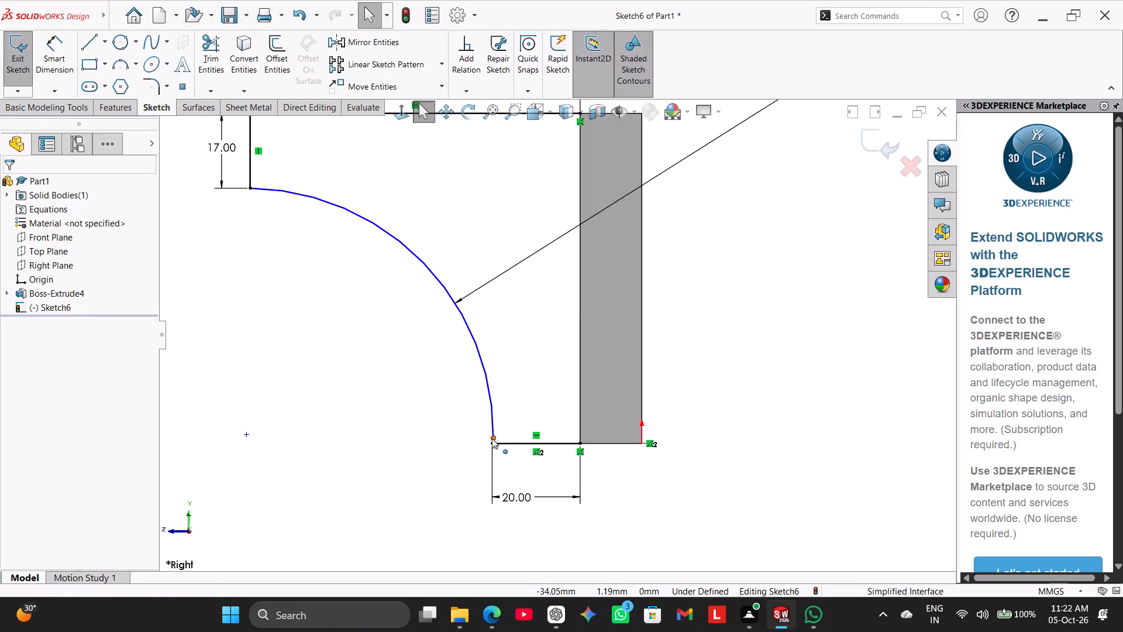
left_click(492, 438, "ctrl")
left_click(492, 442, "ctrl")
left_click(58, 425)
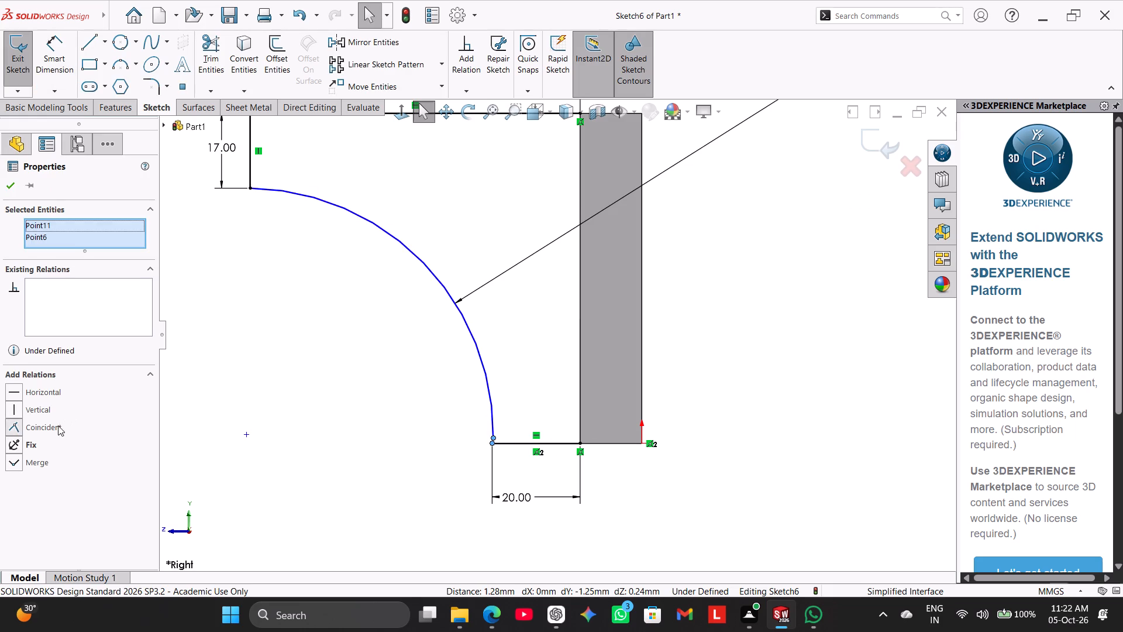
left_click(244, 441)
scroll(268, 453, "up", 4)
right_click(280, 376)
left_click(235, 370)
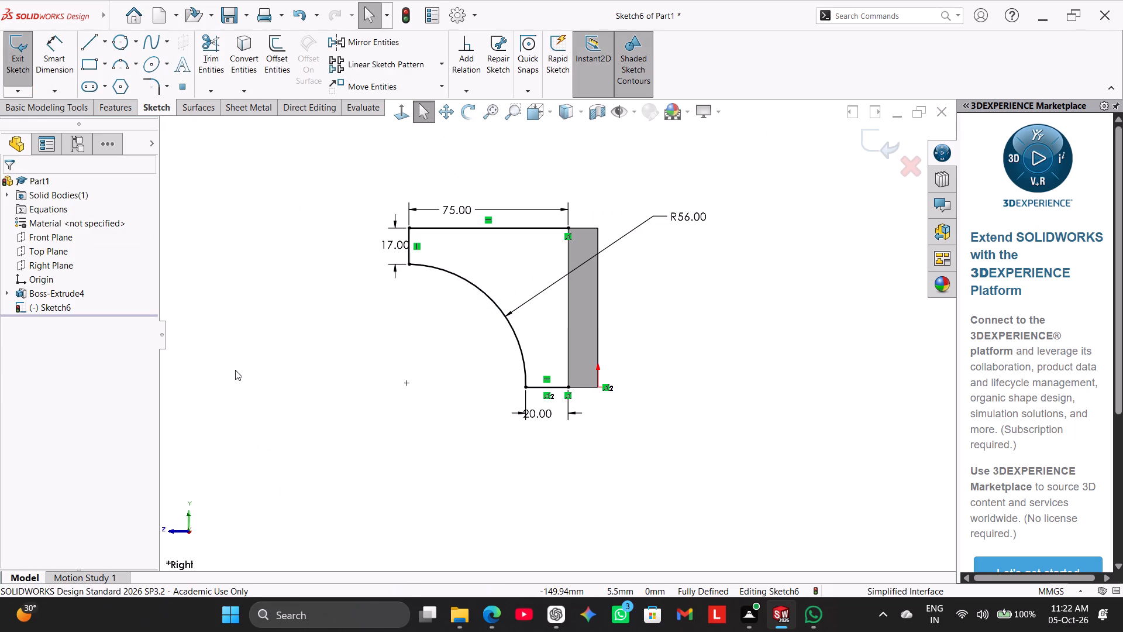
Extrude the profile 14 mm as a merged boss, closing the sketch with model edges and starting at a 1 mm offset.
left_click(115, 105)
left_click(23, 73)
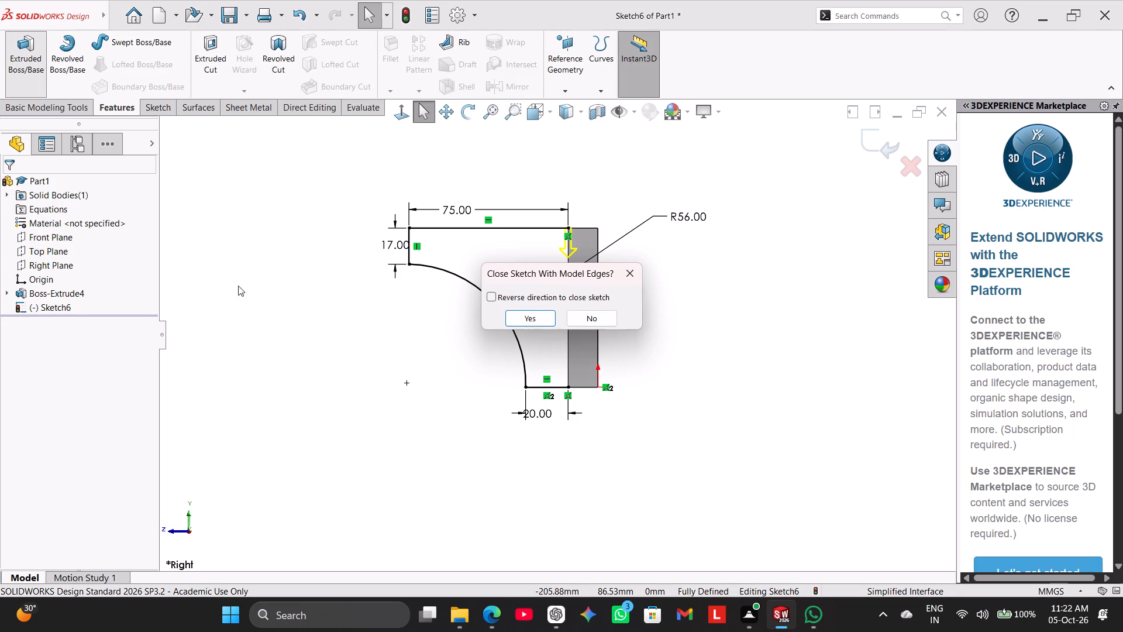
right_click(392, 340)
left_click(527, 320)
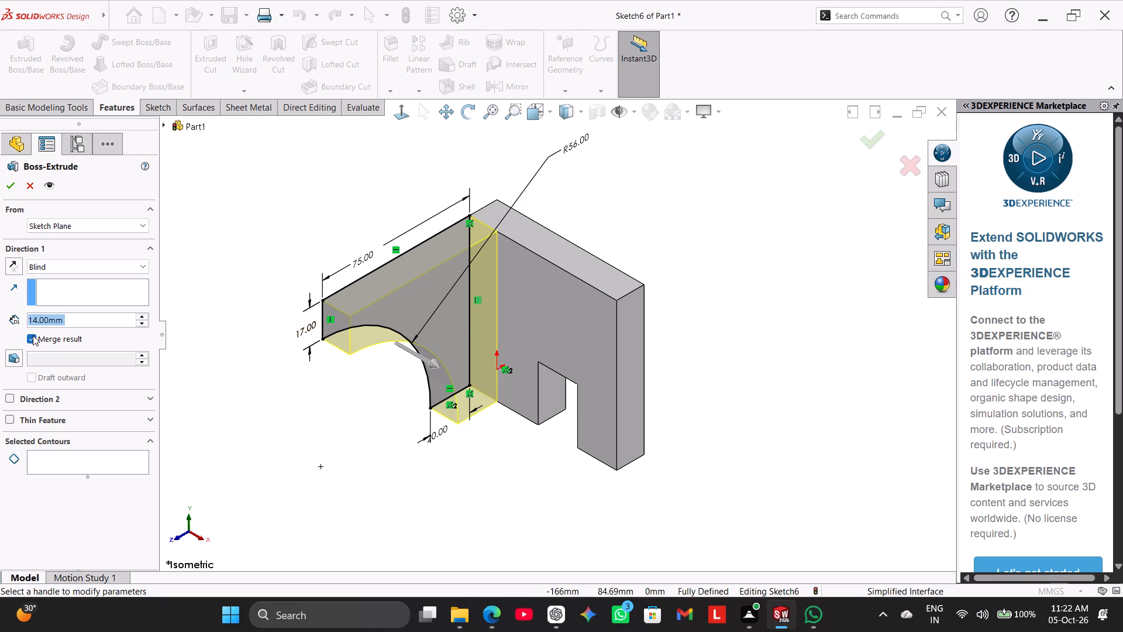
left_click(57, 229)
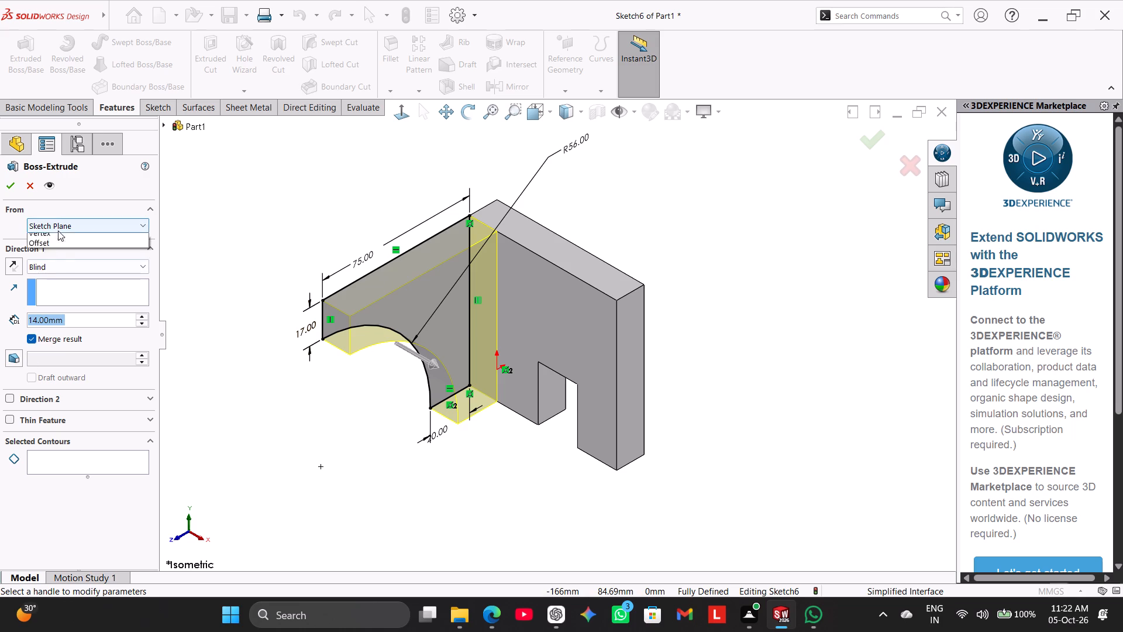
left_click(70, 273)
double_click(70, 250)
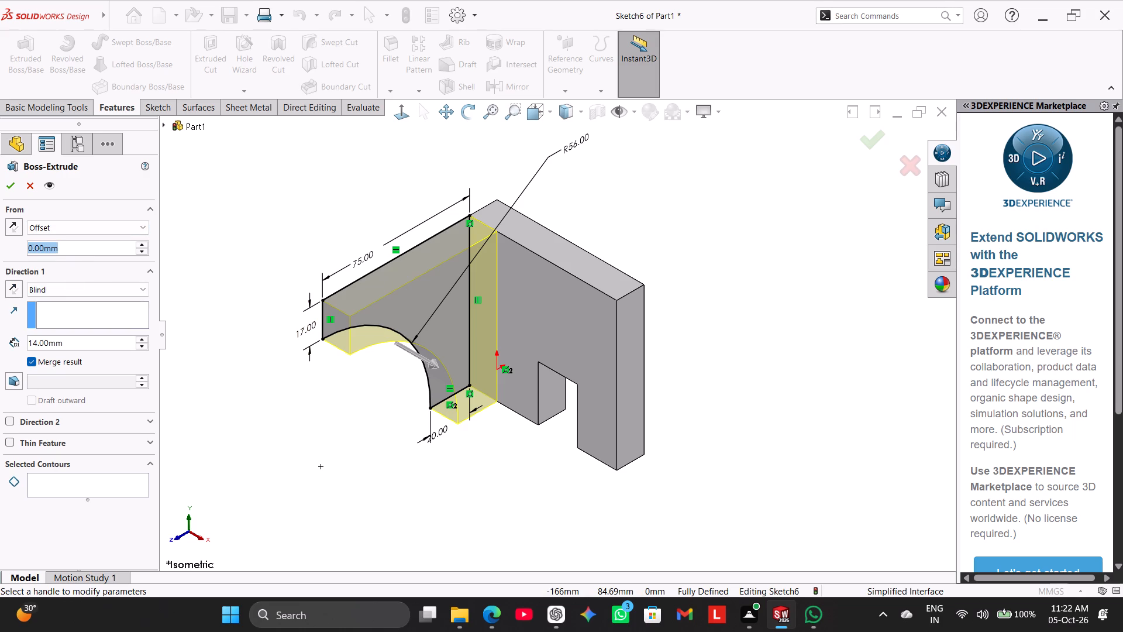
key("1")
key("Return")
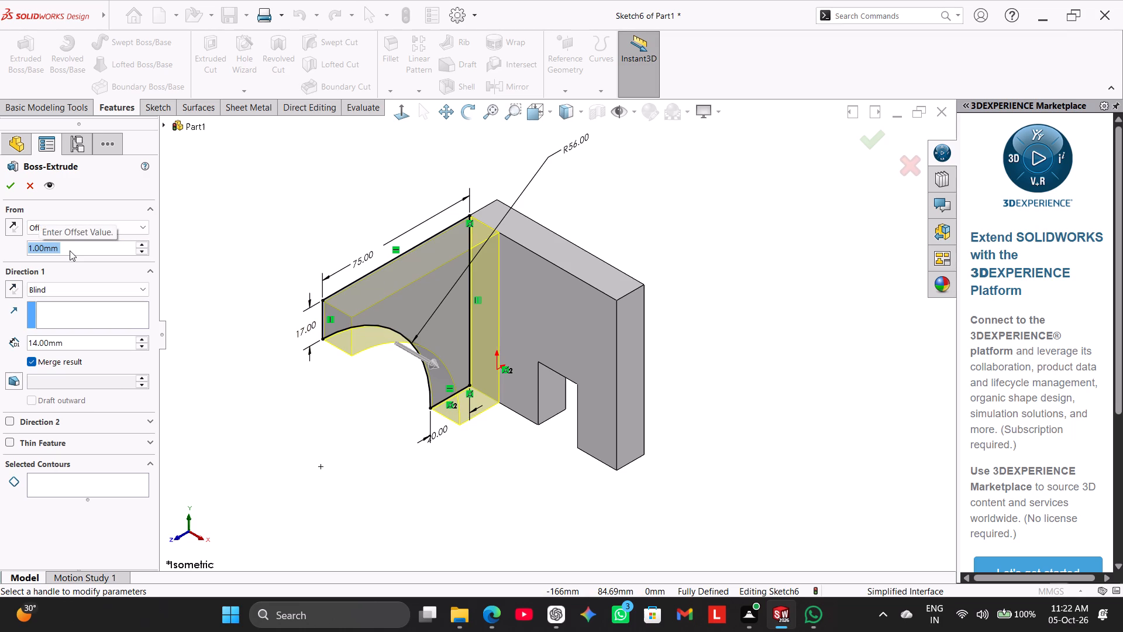
left_click(8, 178)
left_click(216, 369)
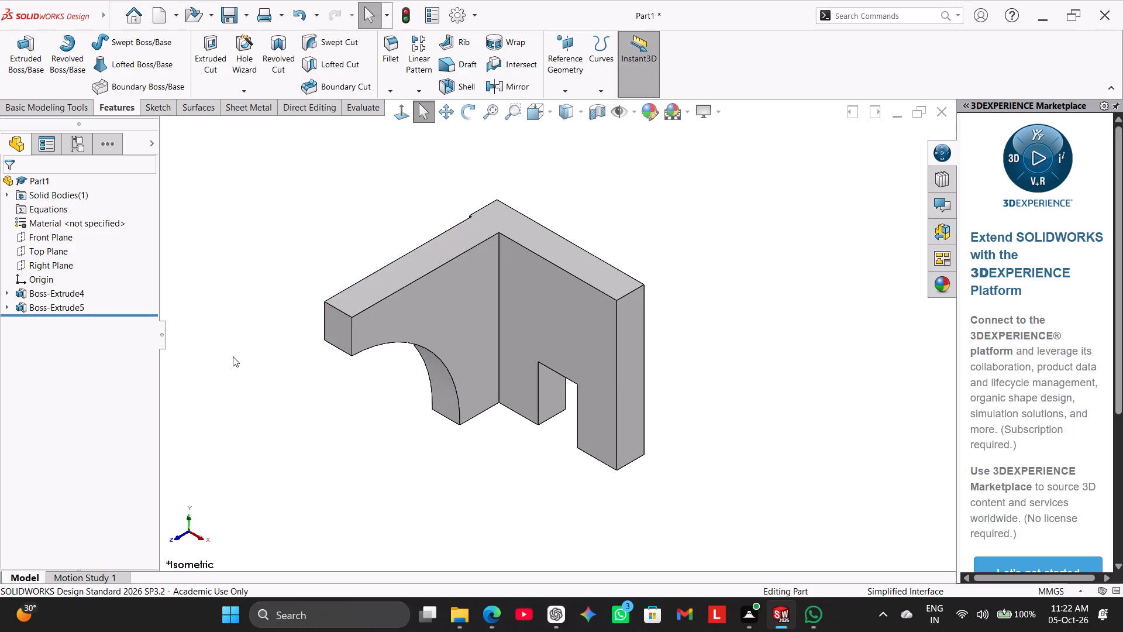
On the top L-shaped face, sketch a horizontal line of about 71 mm from the wall's outer end corner, a vertical line, and a 91 mm diagonal to the origin.
middle_click_drag(241, 358, 299, 406)
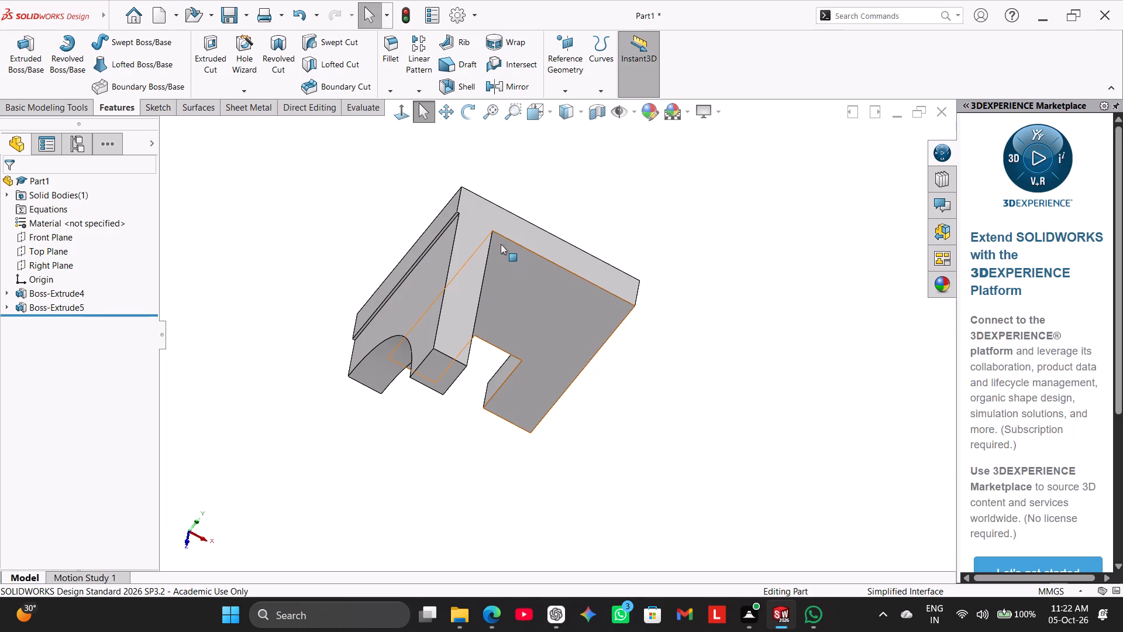
right_click(482, 234)
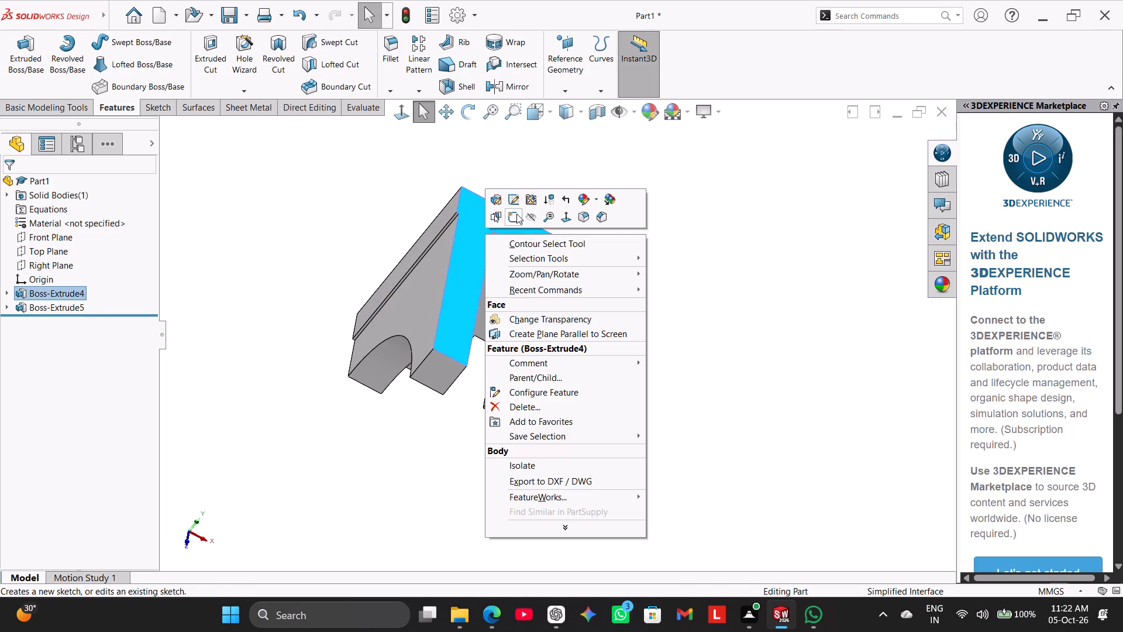
left_click(516, 218)
left_click(281, 250)
left_click(85, 42)
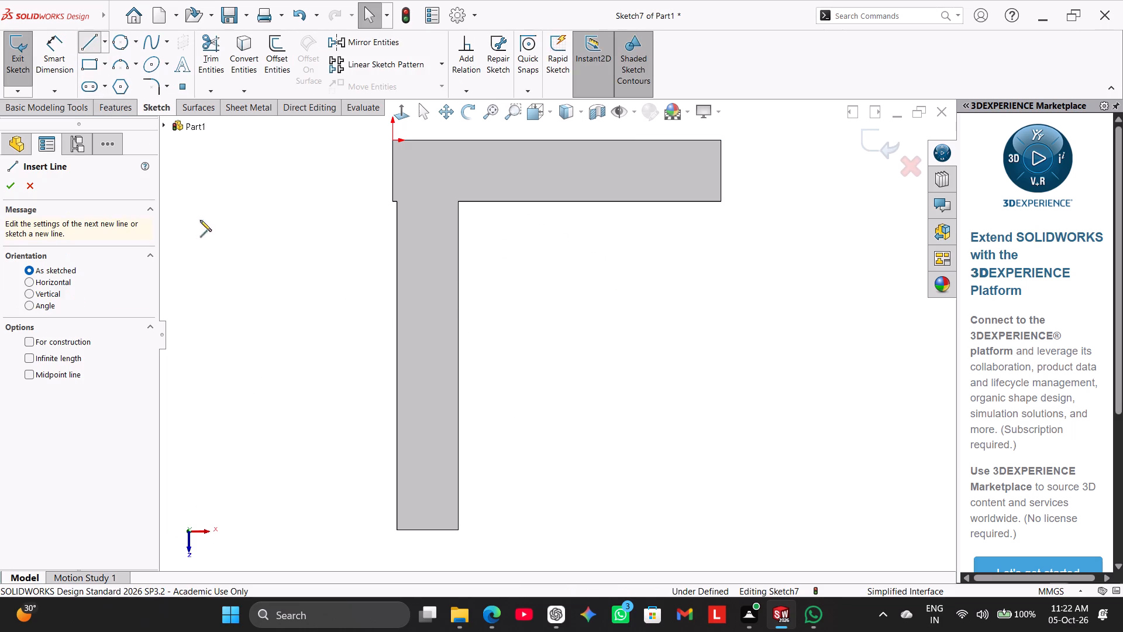
left_click(399, 530)
scroll(232, 524, "up", 2)
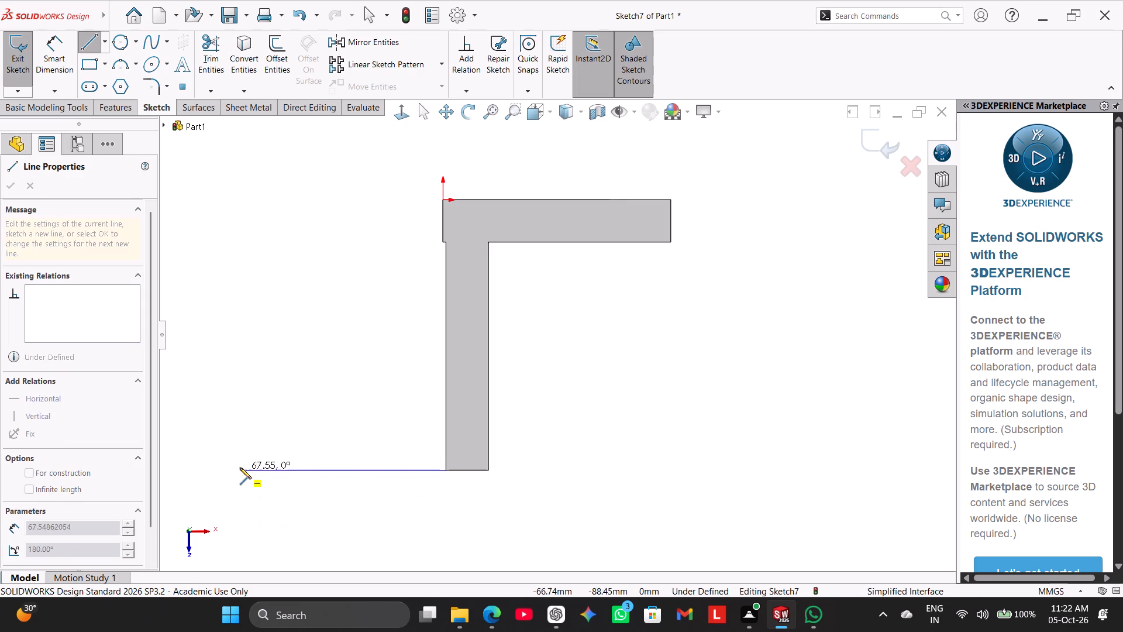
left_click(230, 471)
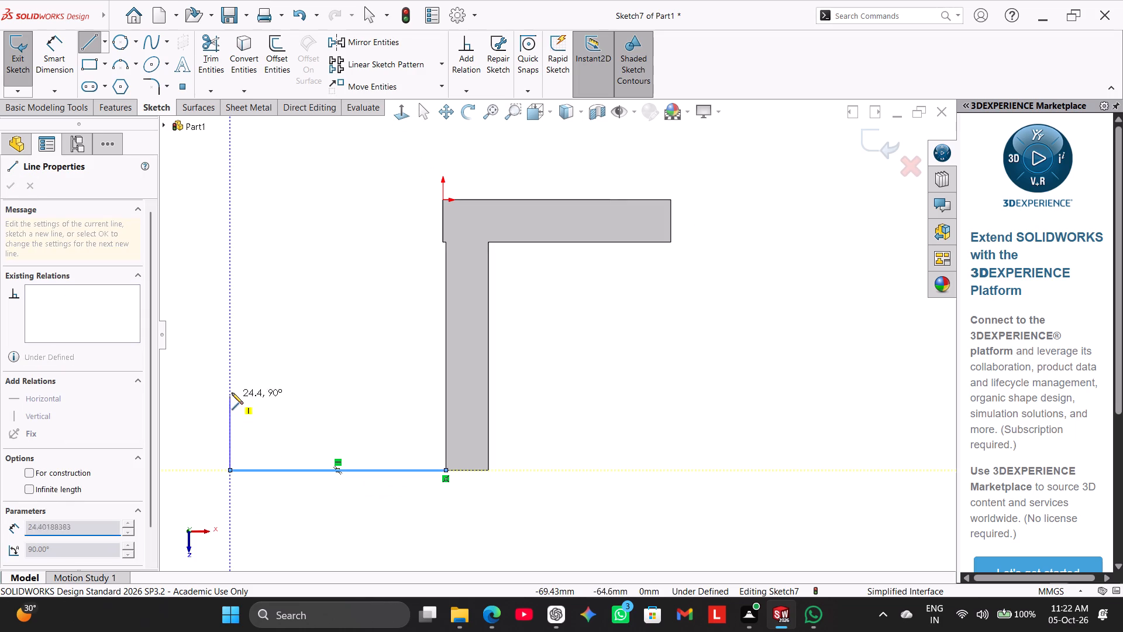
left_click(228, 377)
left_click(440, 201)
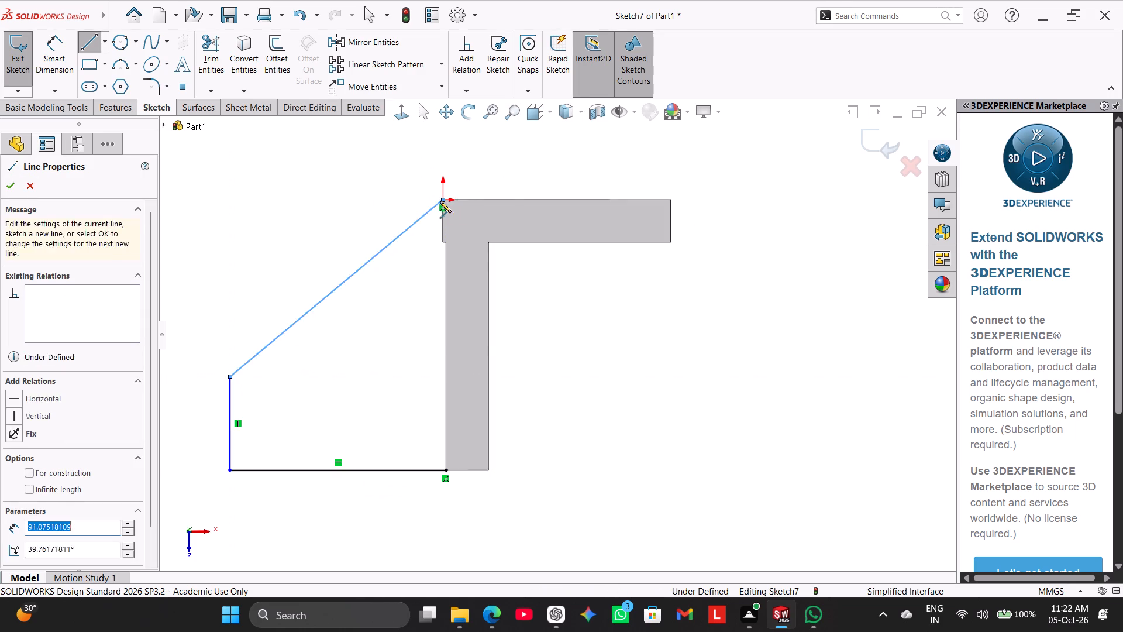
right_click(350, 191)
left_click(372, 198)
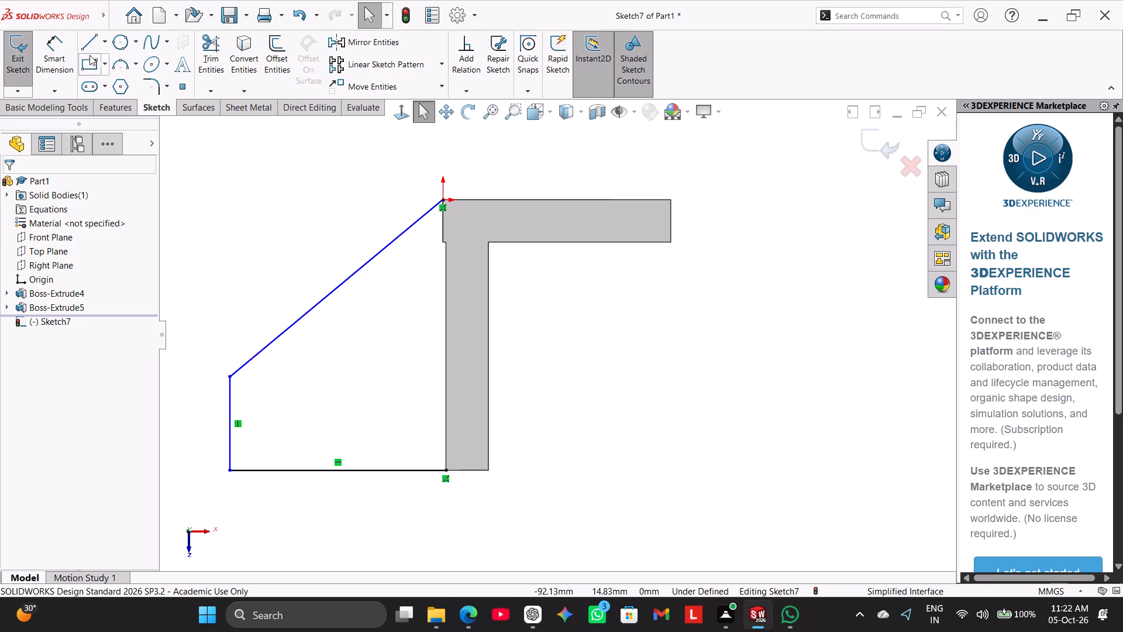
Sketch a circle of about 14 mm radius inside the new outline, near its vertical line.
left_click(134, 44)
left_click(132, 58)
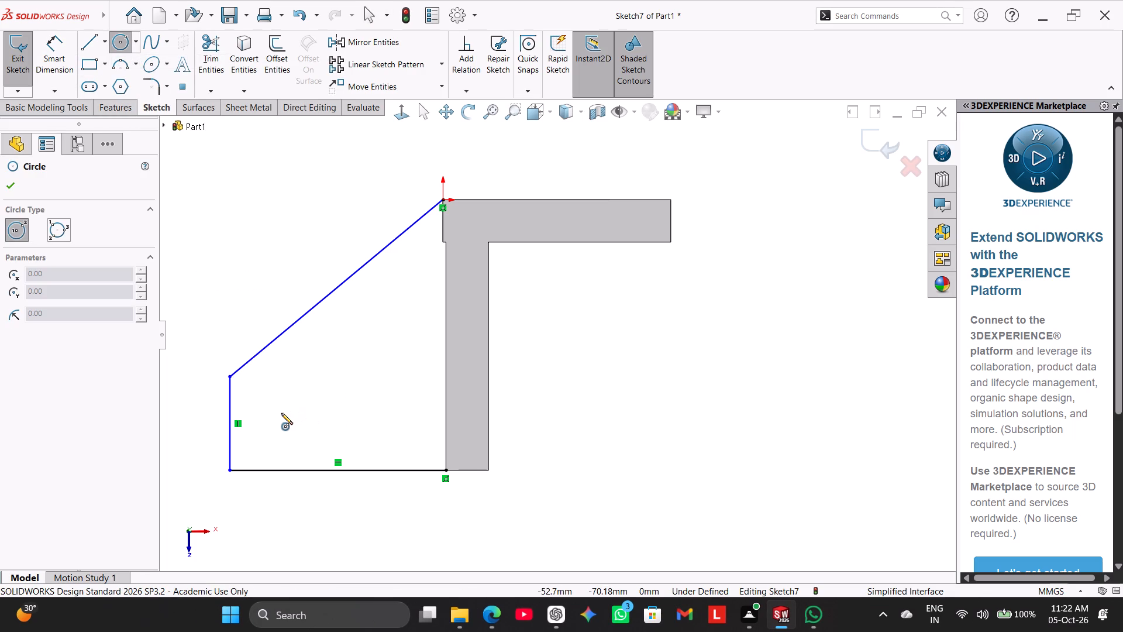
left_click(281, 413)
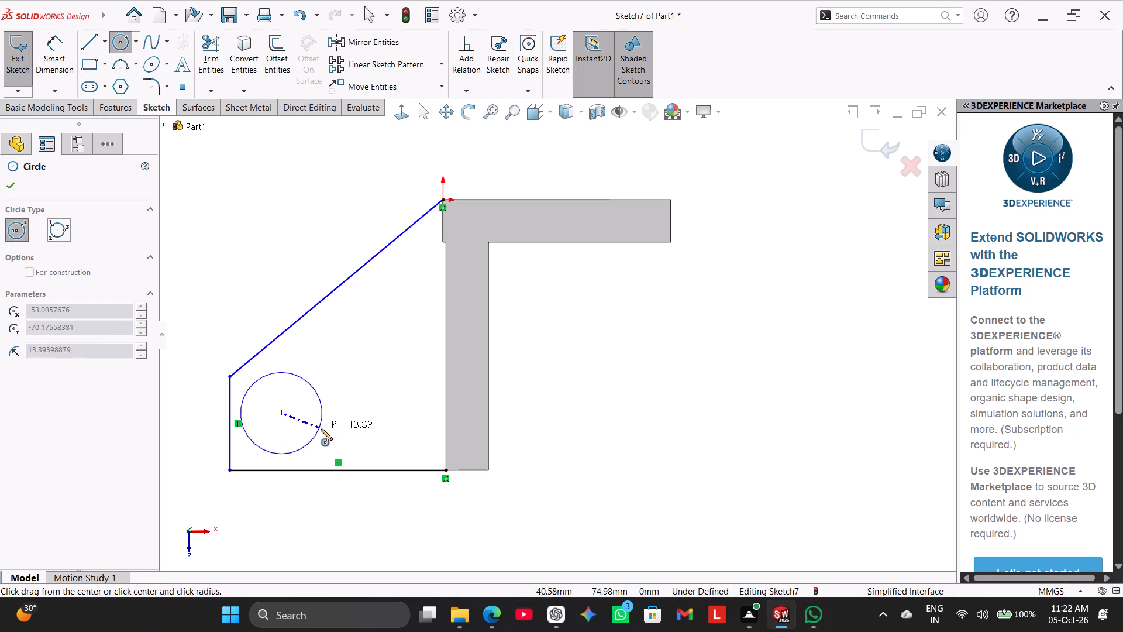
left_click(321, 429)
right_click(246, 262)
left_click(264, 273)
Dimension the circle's centre 22 mm from the horizontal bottom line.
left_click(58, 62)
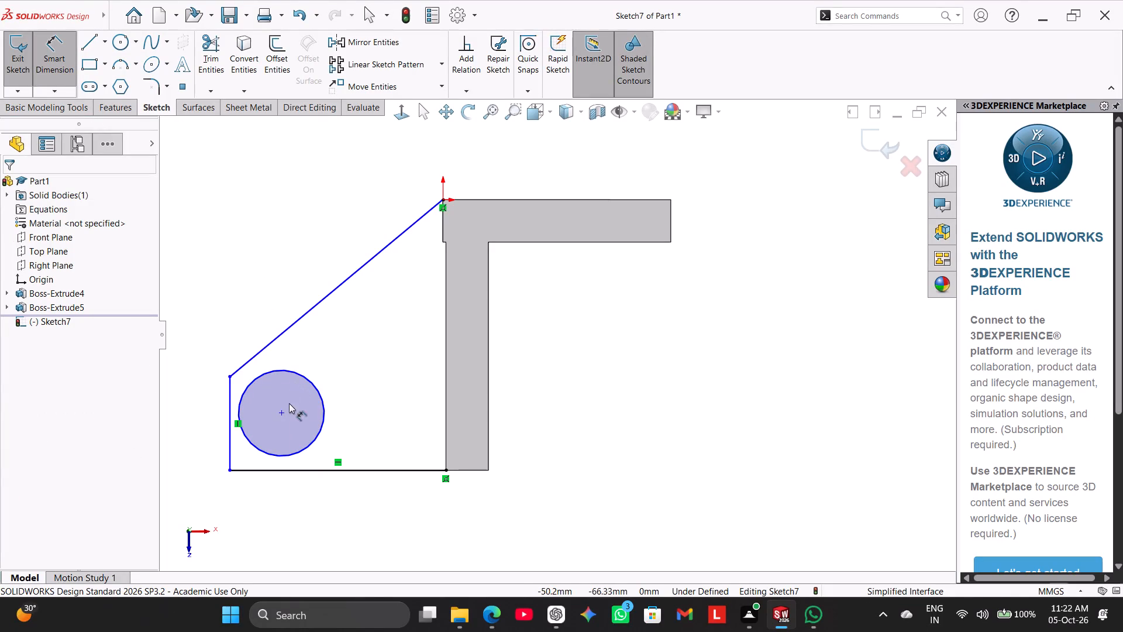
left_click(283, 414)
left_click(295, 472)
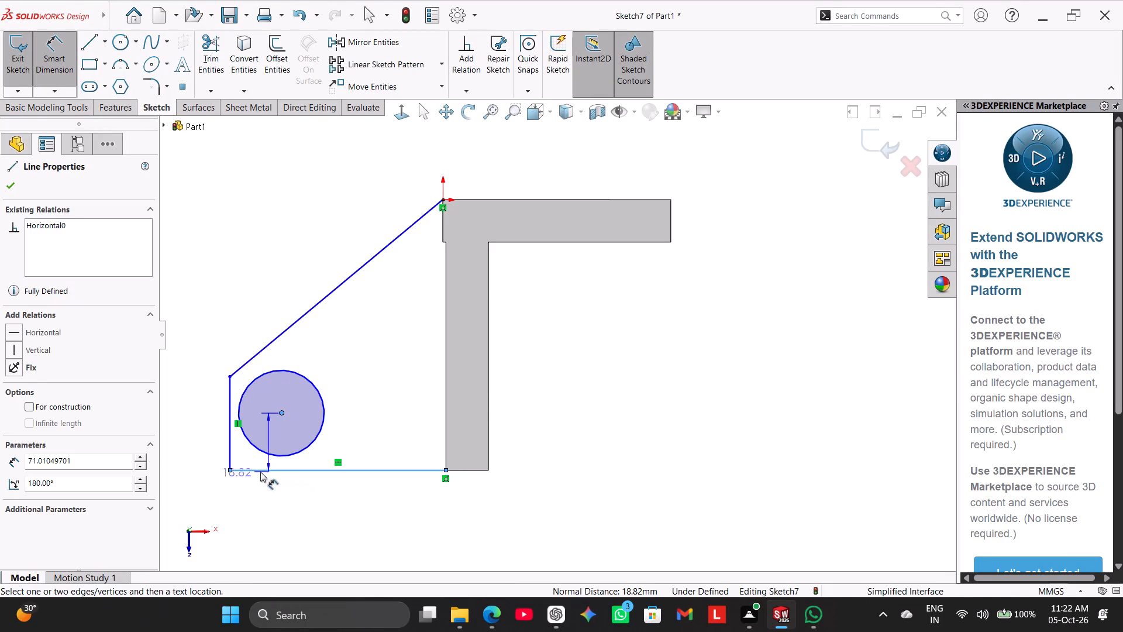
left_click(195, 454)
type("22")
key("Return")
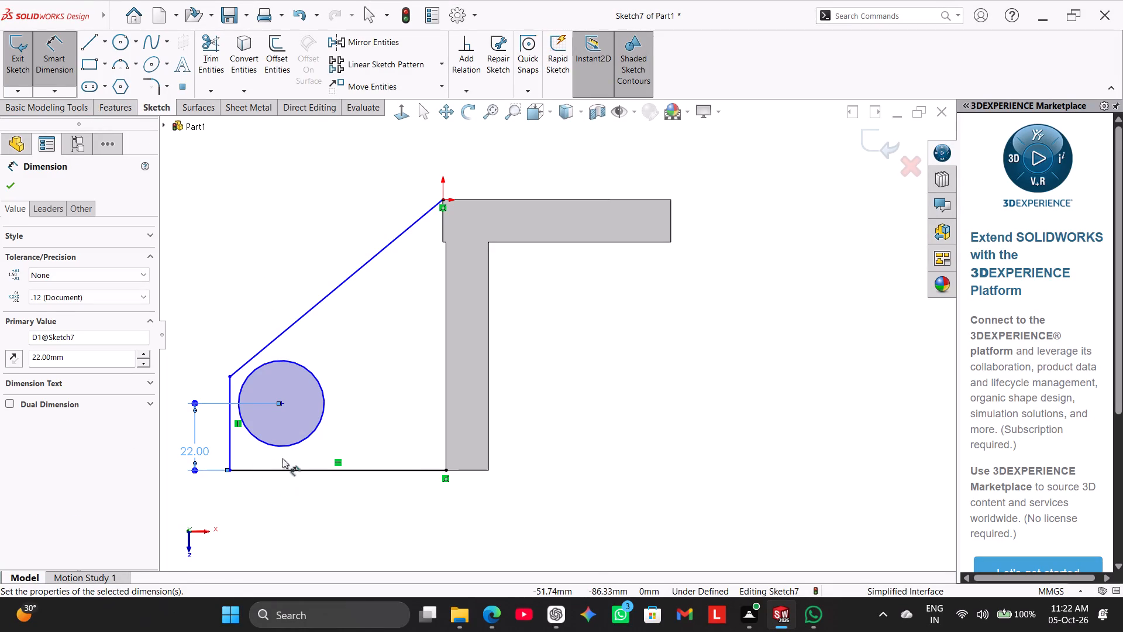
Dimension the circle's centre 38 mm horizontally from the wall's inner long edge.
left_click(283, 404)
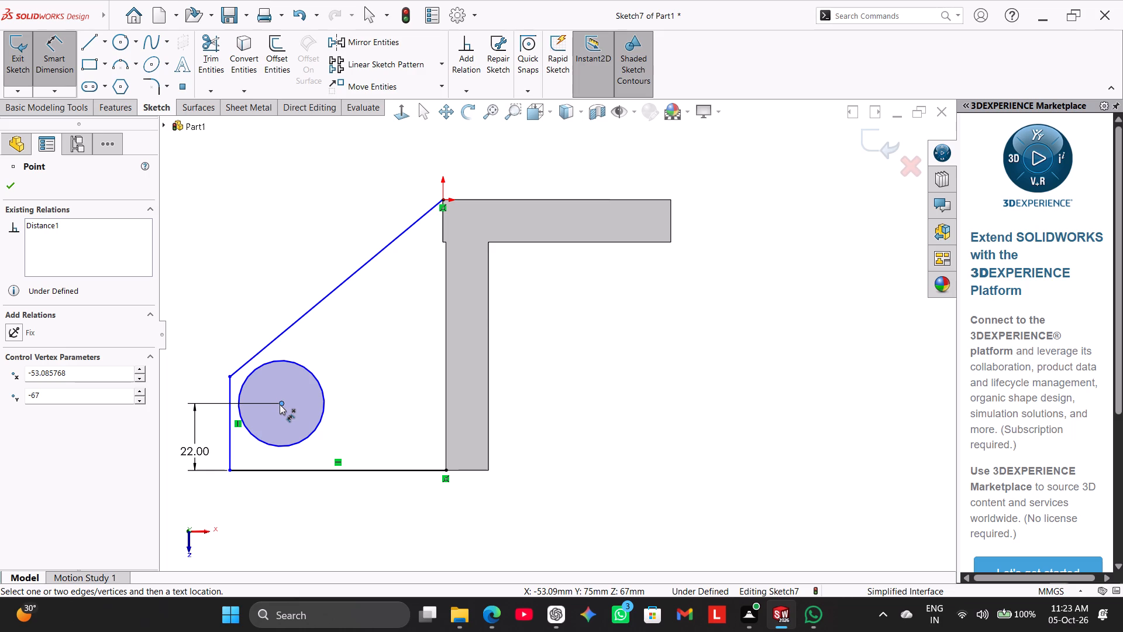
left_click(281, 403)
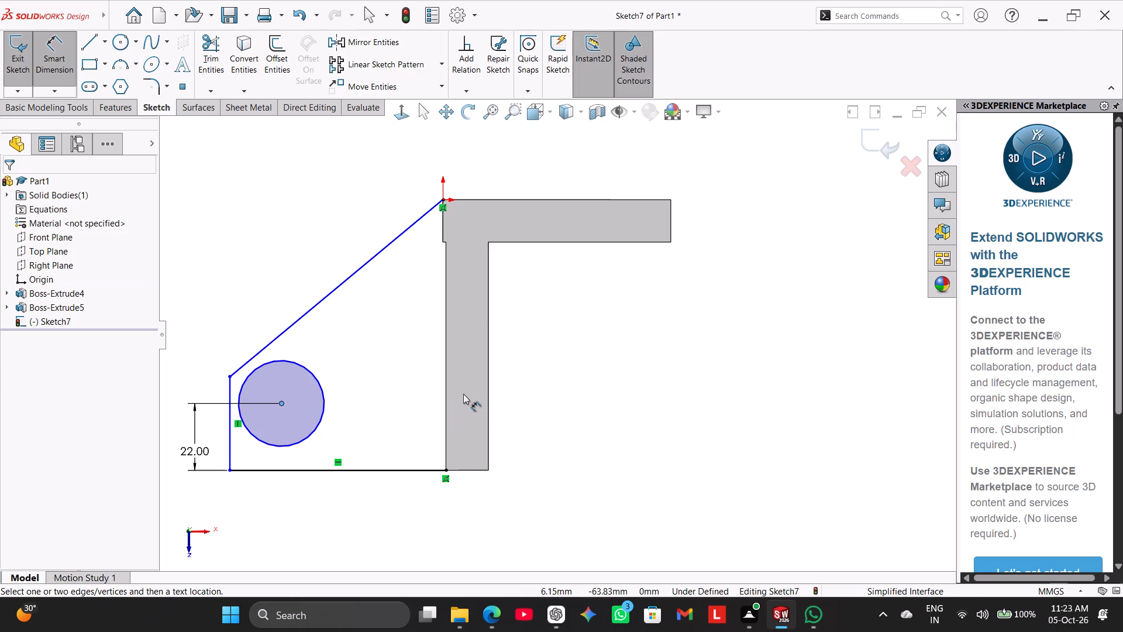
left_click(490, 408)
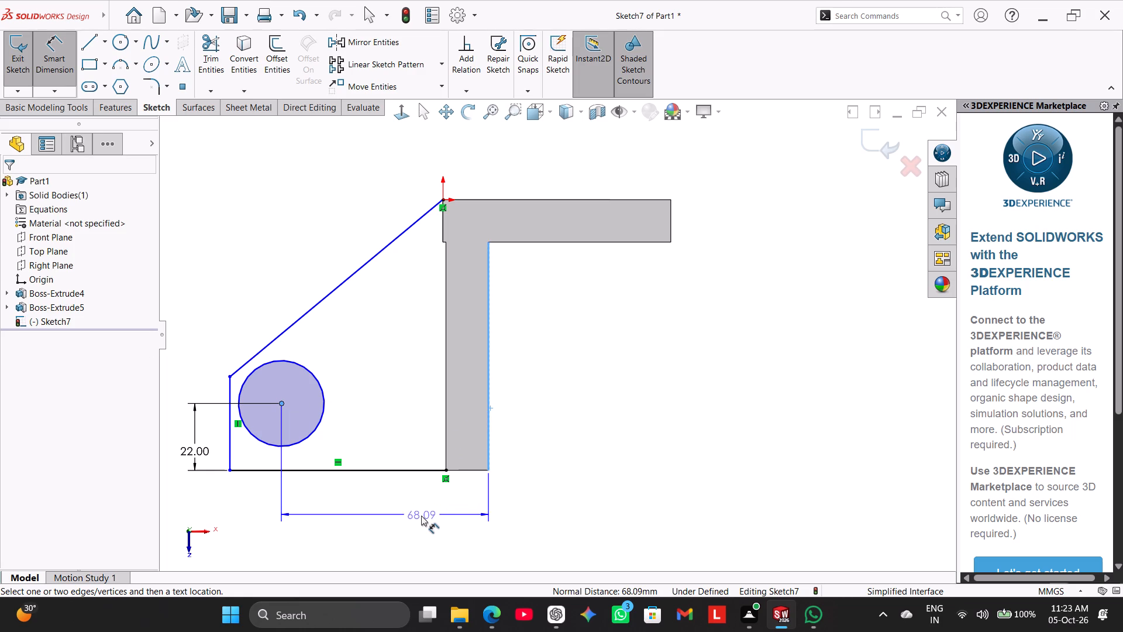
left_click(420, 516)
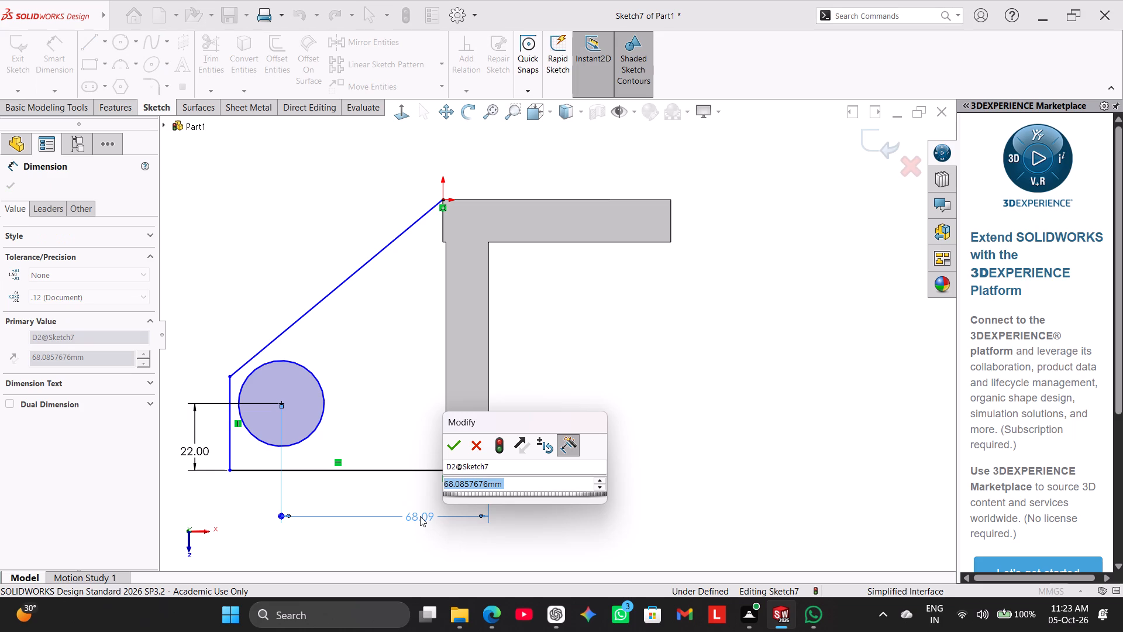
type("38")
key("Return")
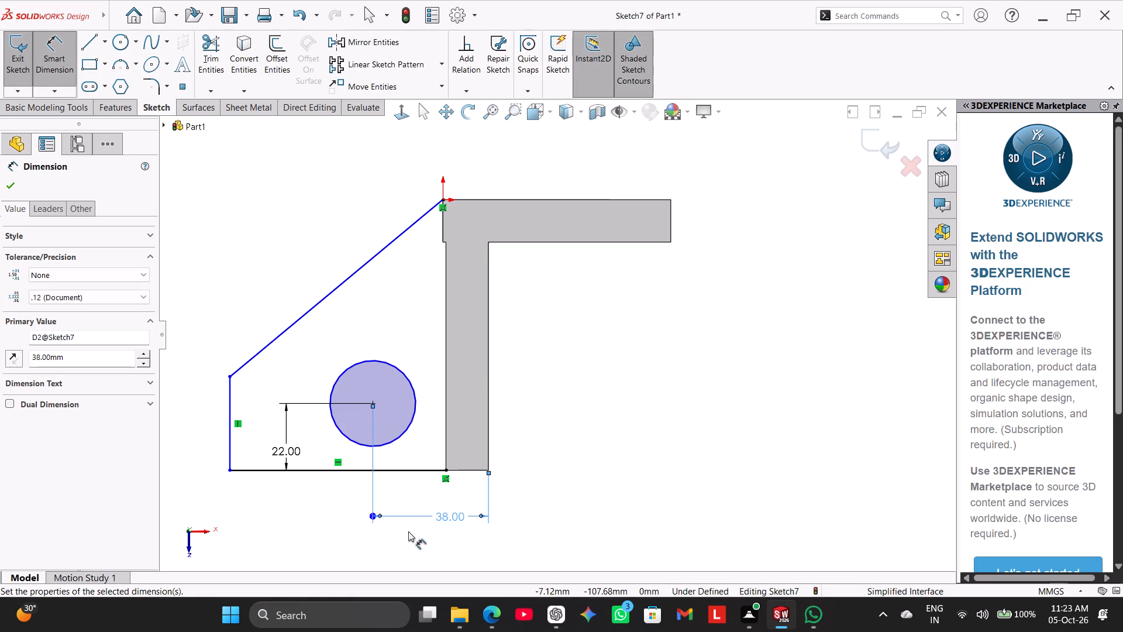
left_click(311, 522)
right_click(316, 529)
left_click(342, 545)
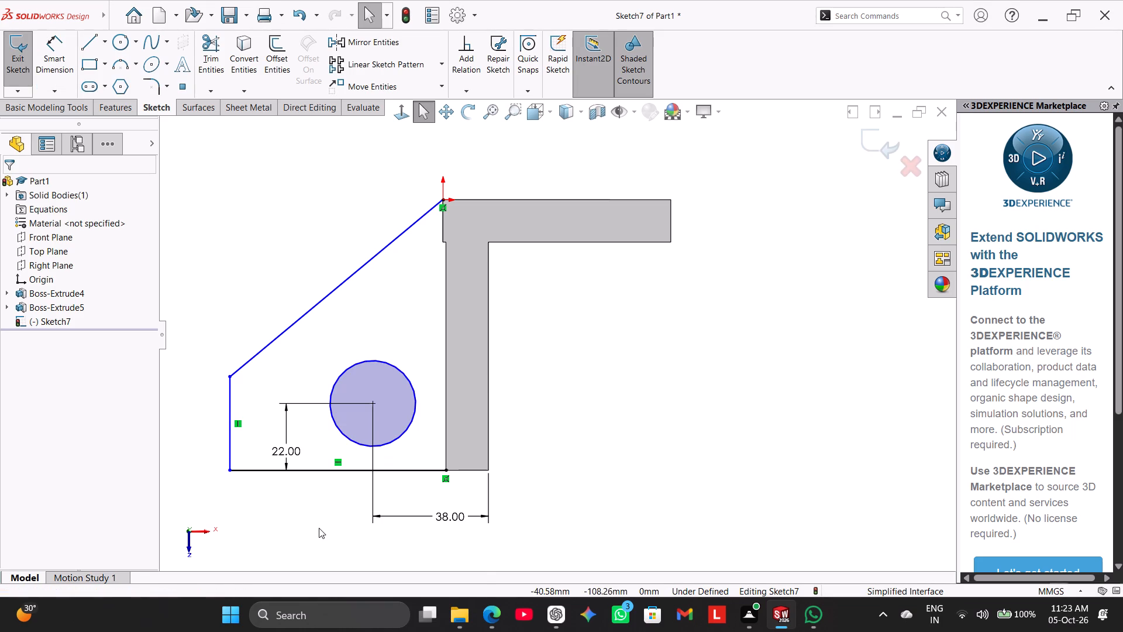
left_click(319, 528)
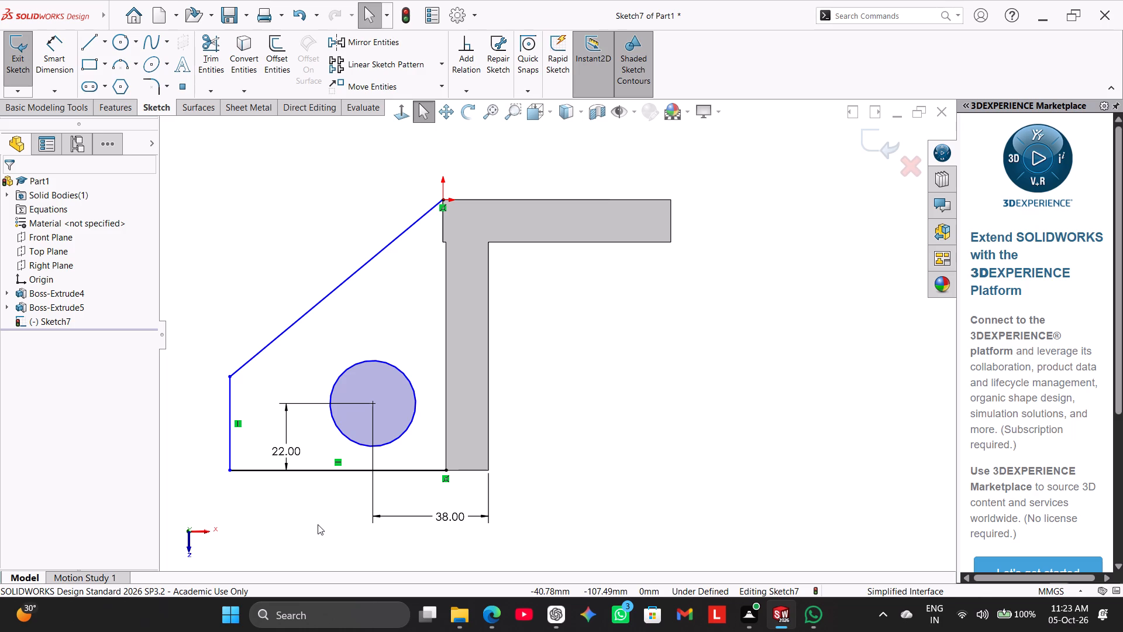
Dimension the circle's diameter at 20 mm.
scroll(318, 524, "up", 1)
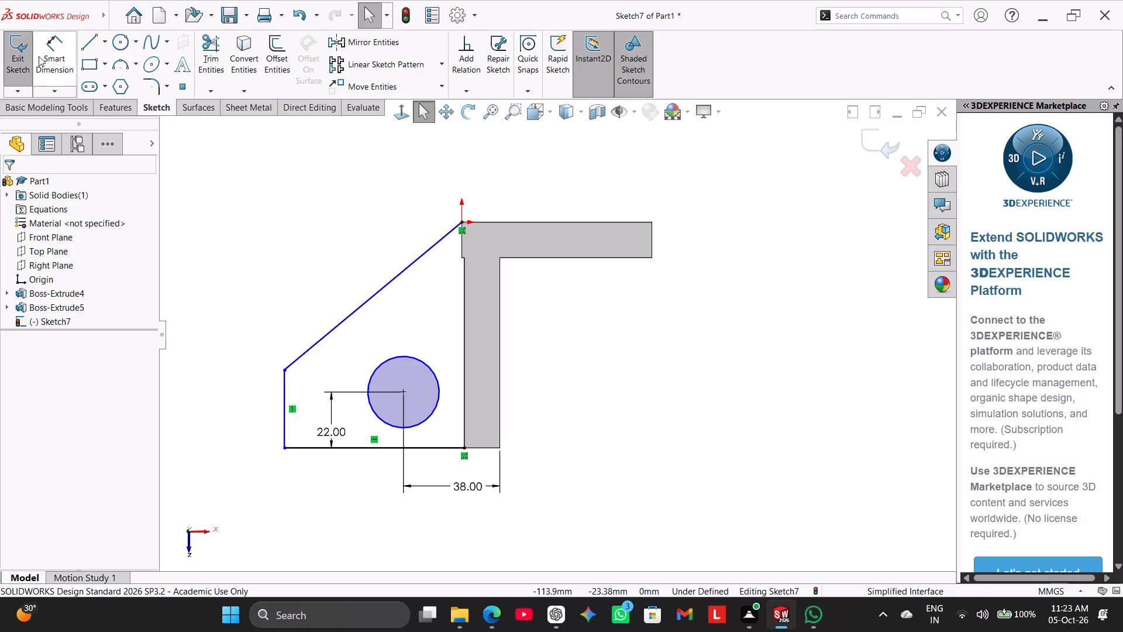
left_click(59, 55)
left_click(392, 356)
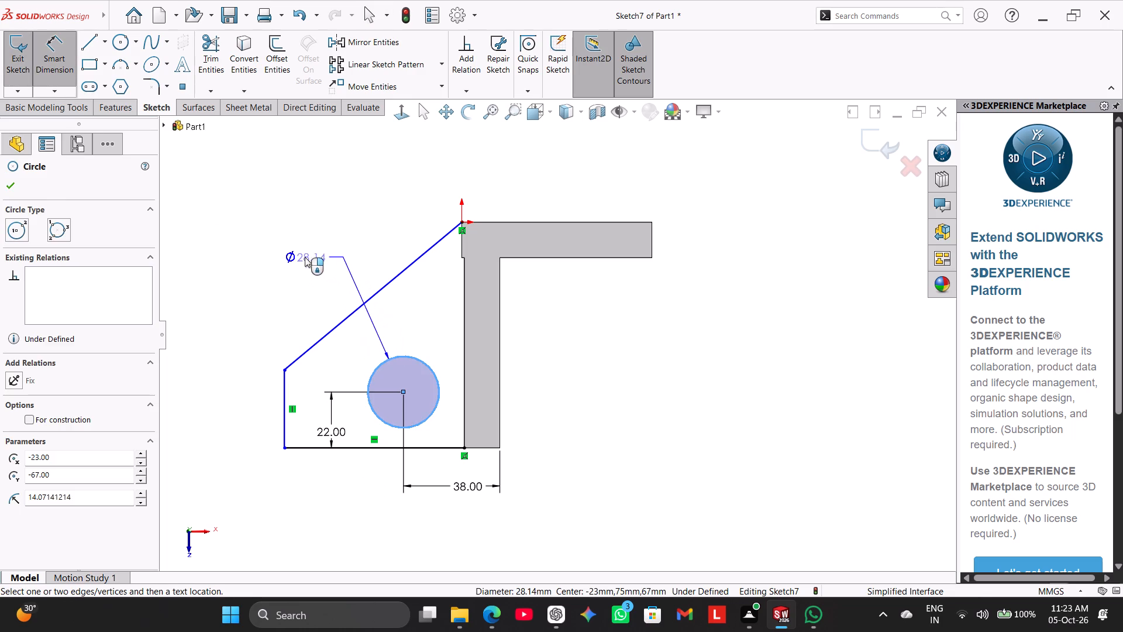
left_click(305, 257)
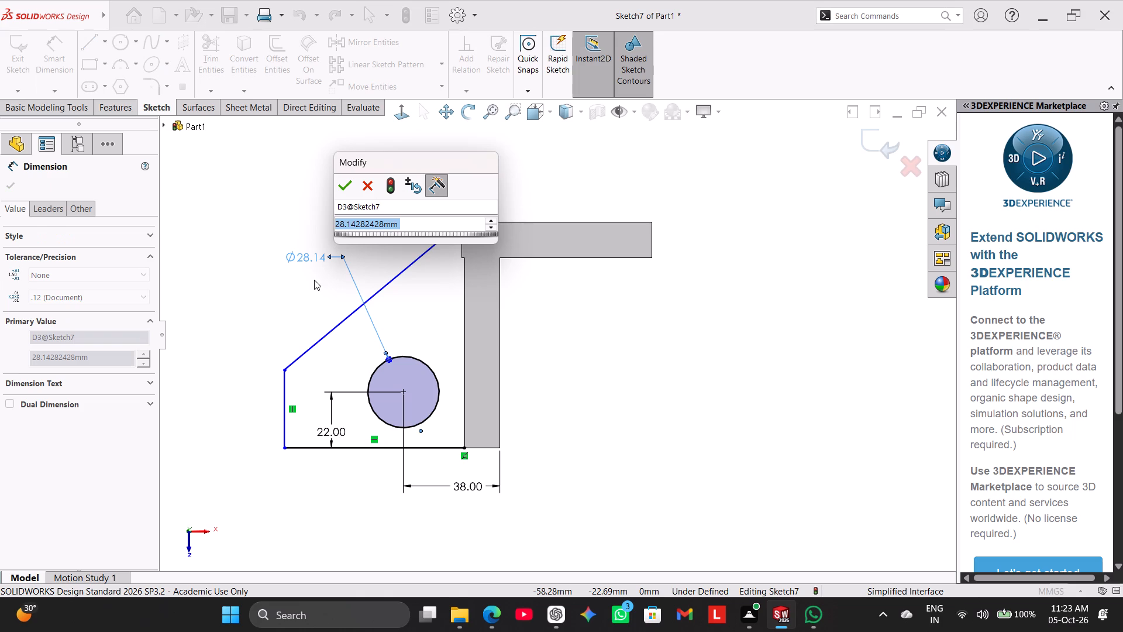
type("20")
key("Return")
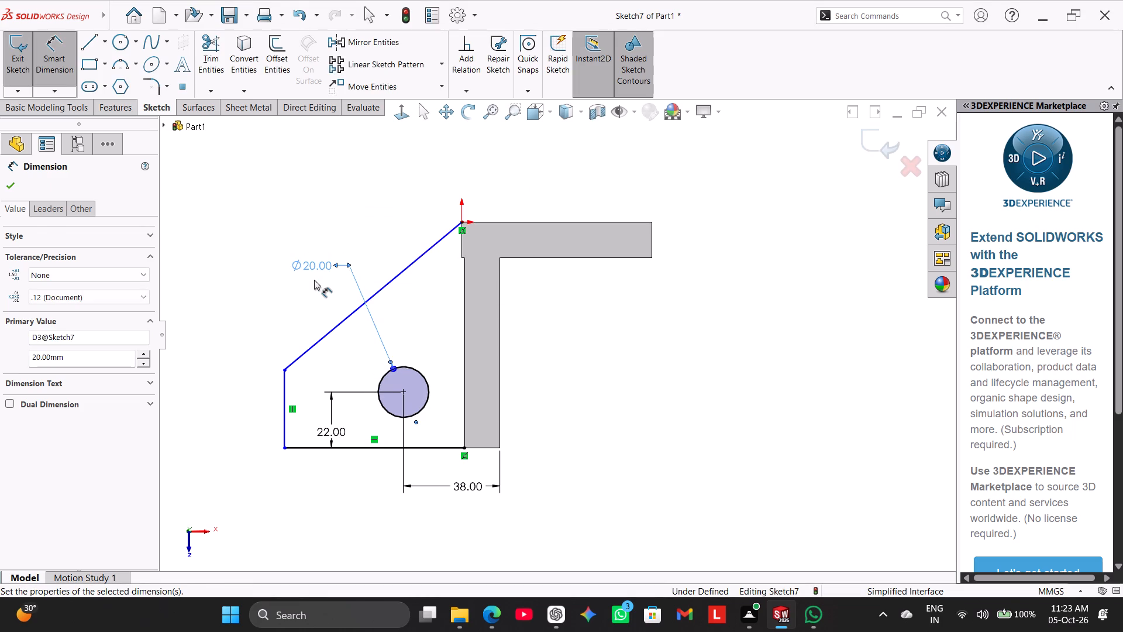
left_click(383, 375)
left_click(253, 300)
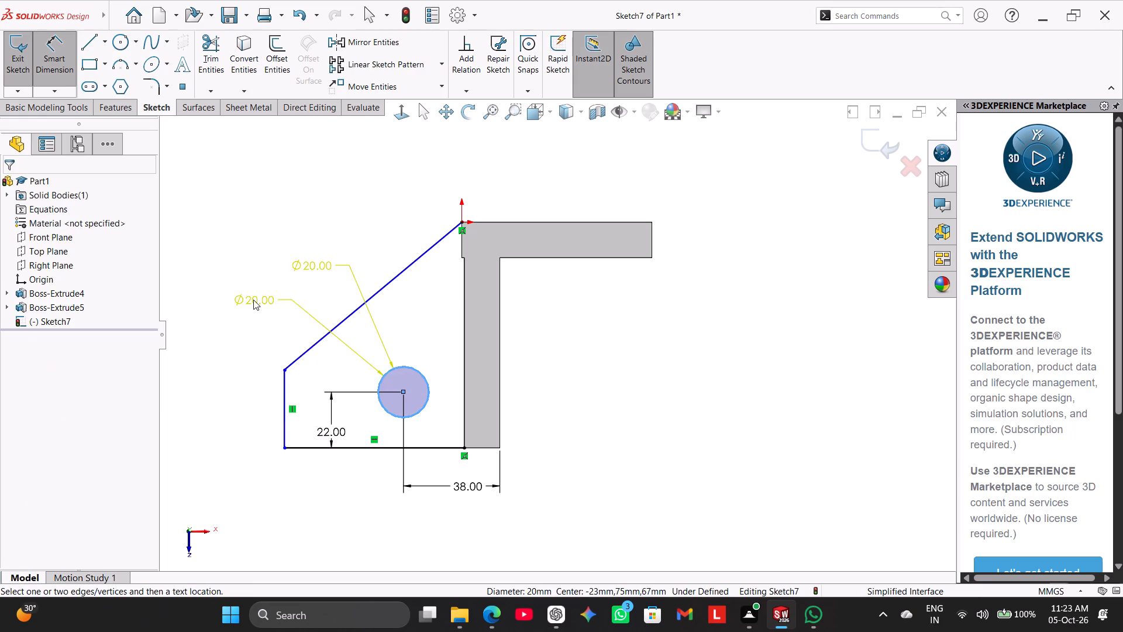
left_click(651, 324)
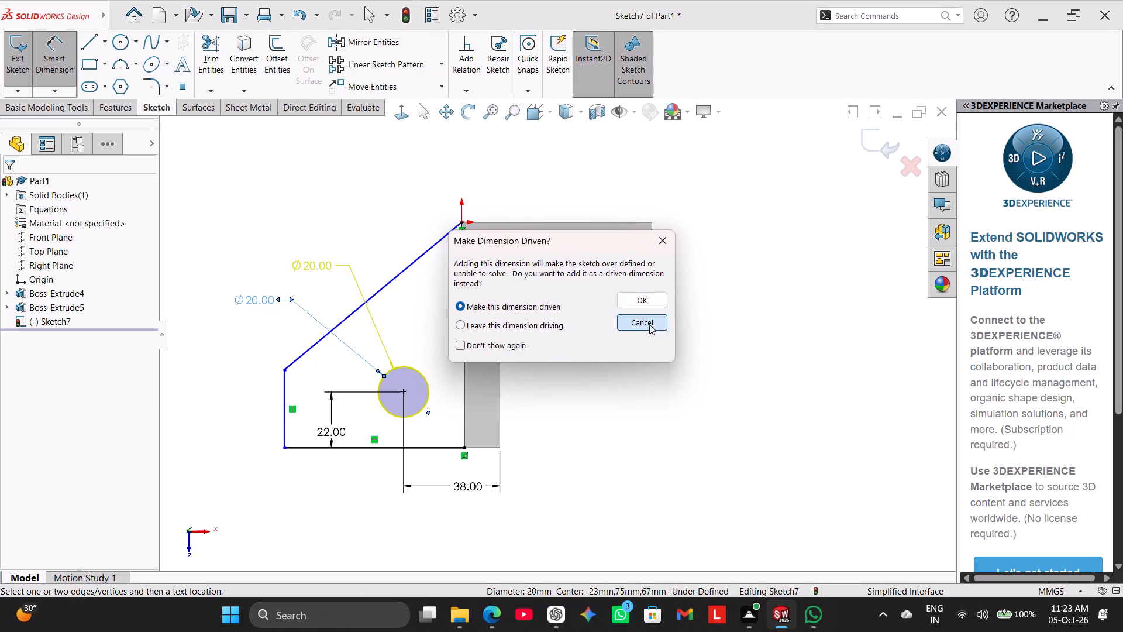
Sketch a second circle of about 6.4 mm radius on the same centre as the 20 mm circle.
left_click(113, 43)
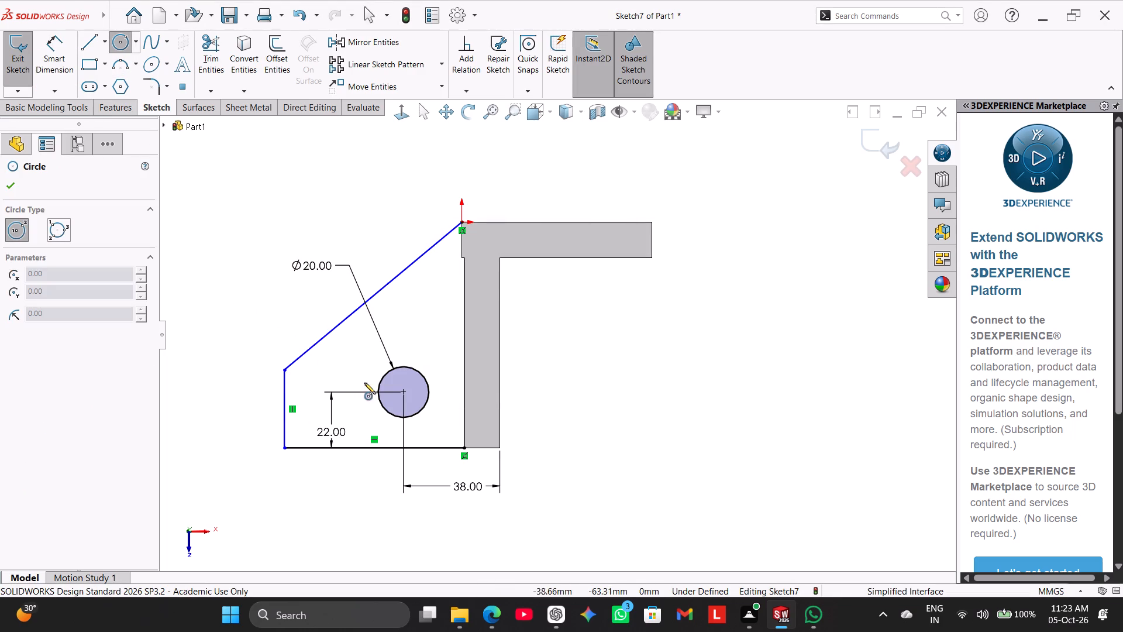
left_click(403, 393)
left_click(412, 406)
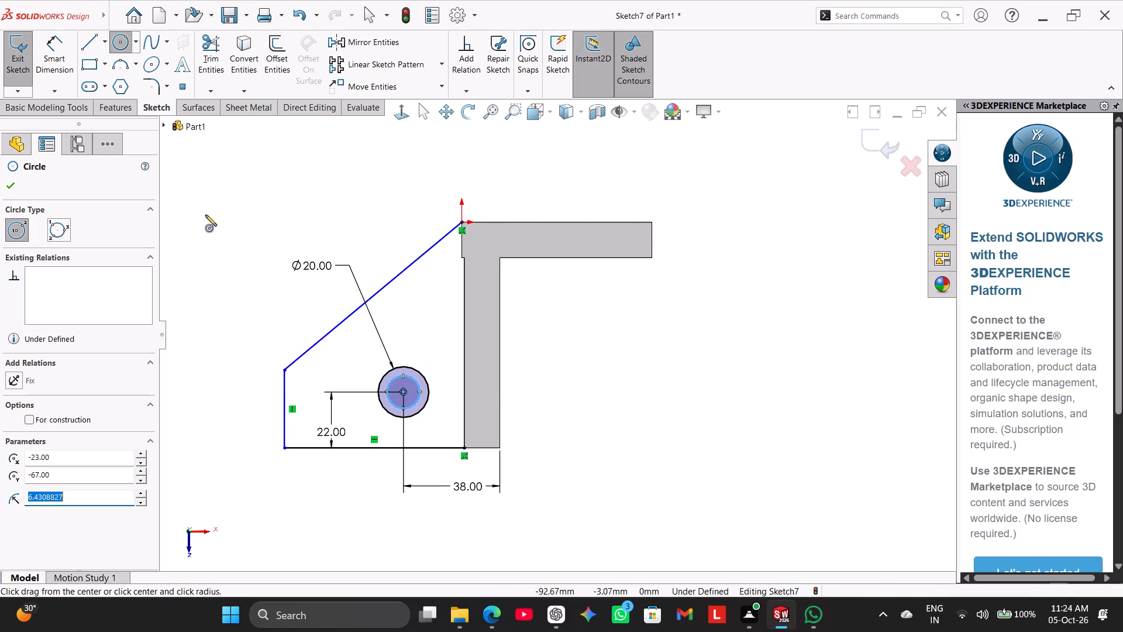
Dimension the new concentric circle's diameter at 40 mm.
left_click(49, 61)
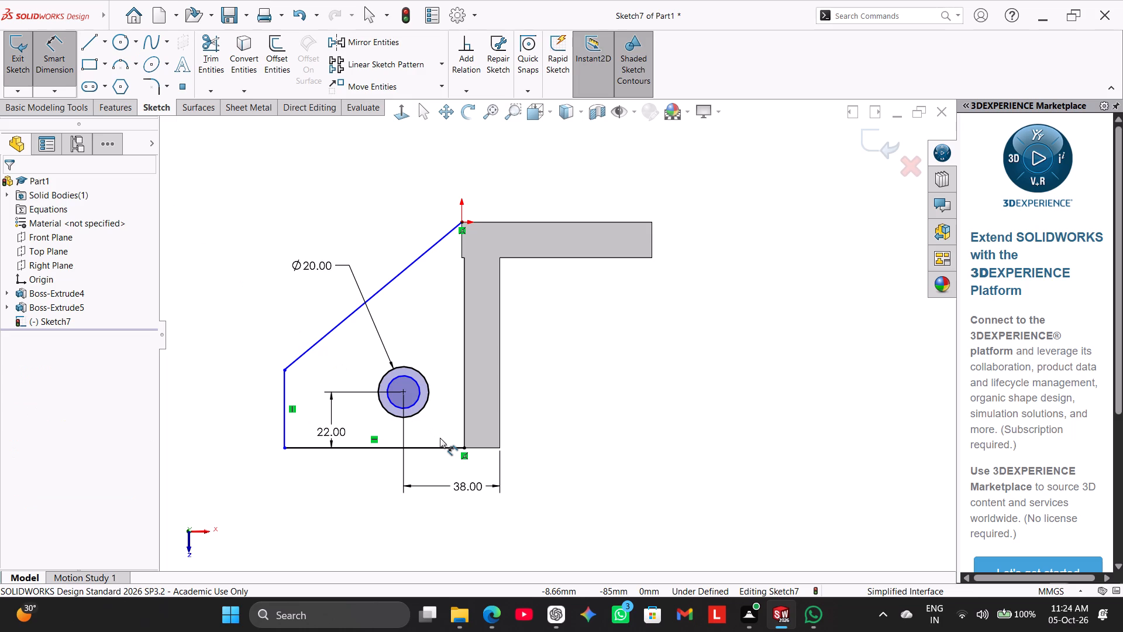
left_click(398, 376)
left_click(267, 295)
type("40")
key("Return")
right_click(213, 184)
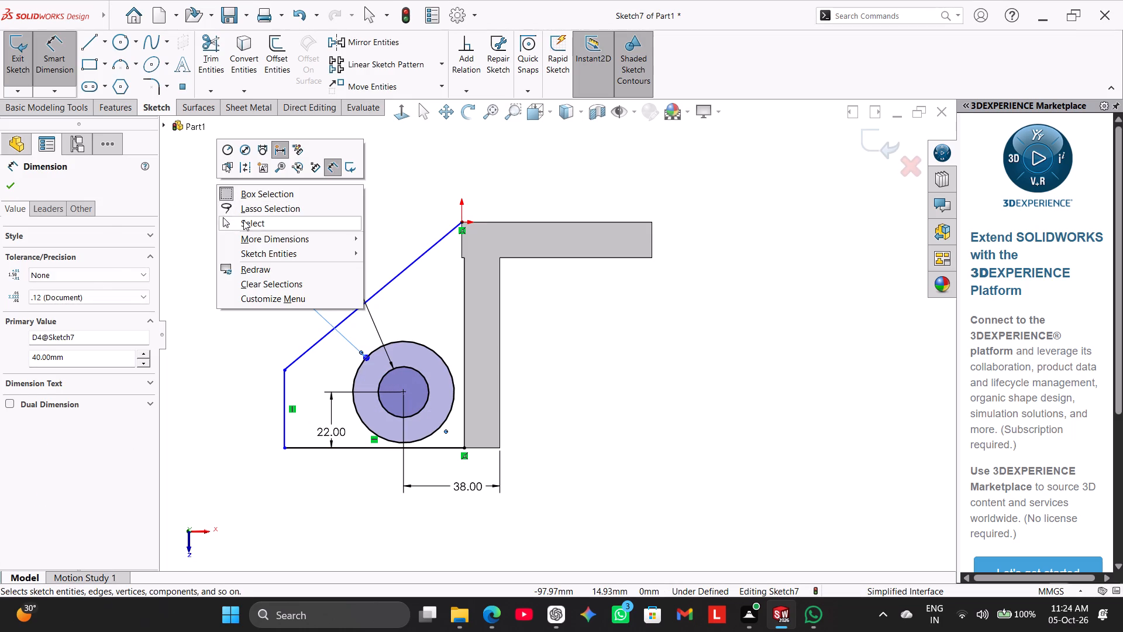
left_click(243, 221)
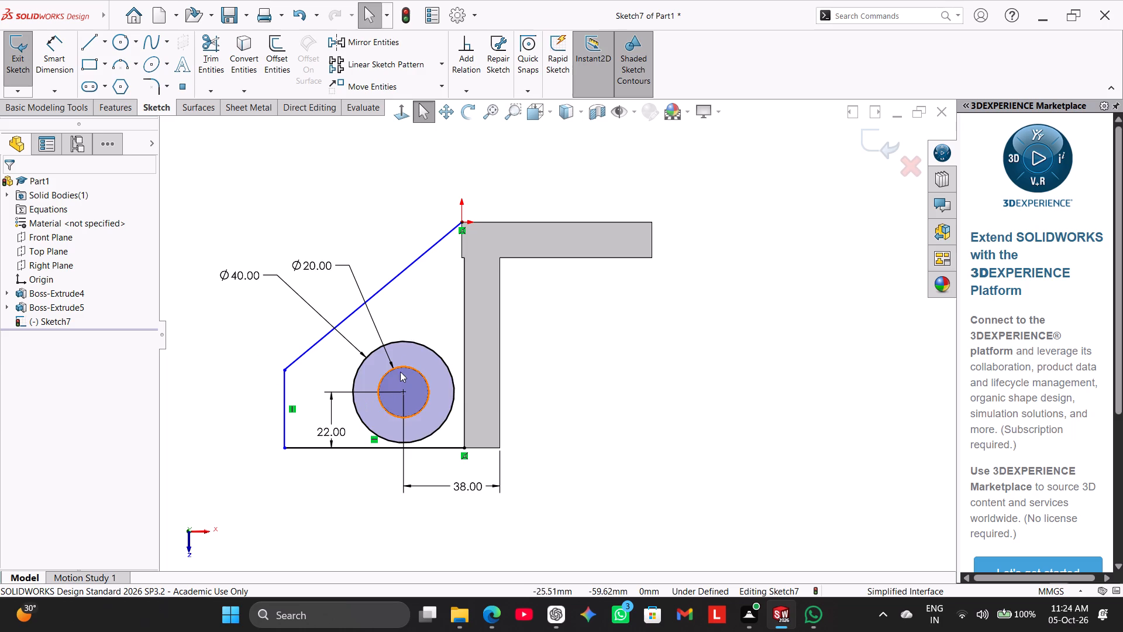
Make the outline's vertical line tangent to the 40 mm circle.
scroll(414, 354, "down", 3)
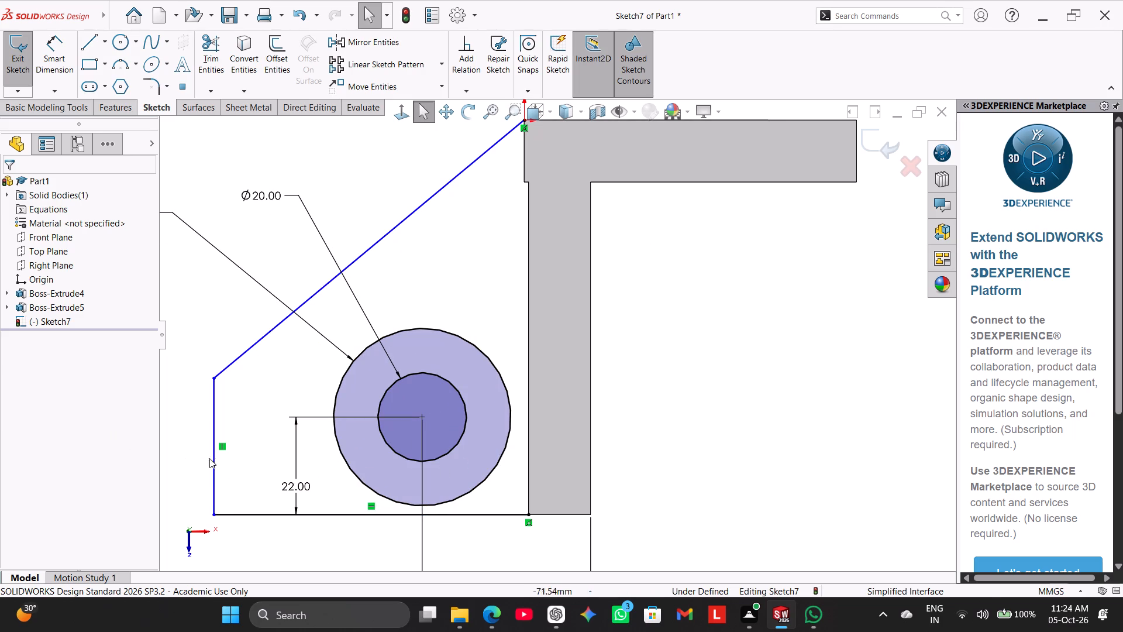
scroll(250, 474, "up", 1)
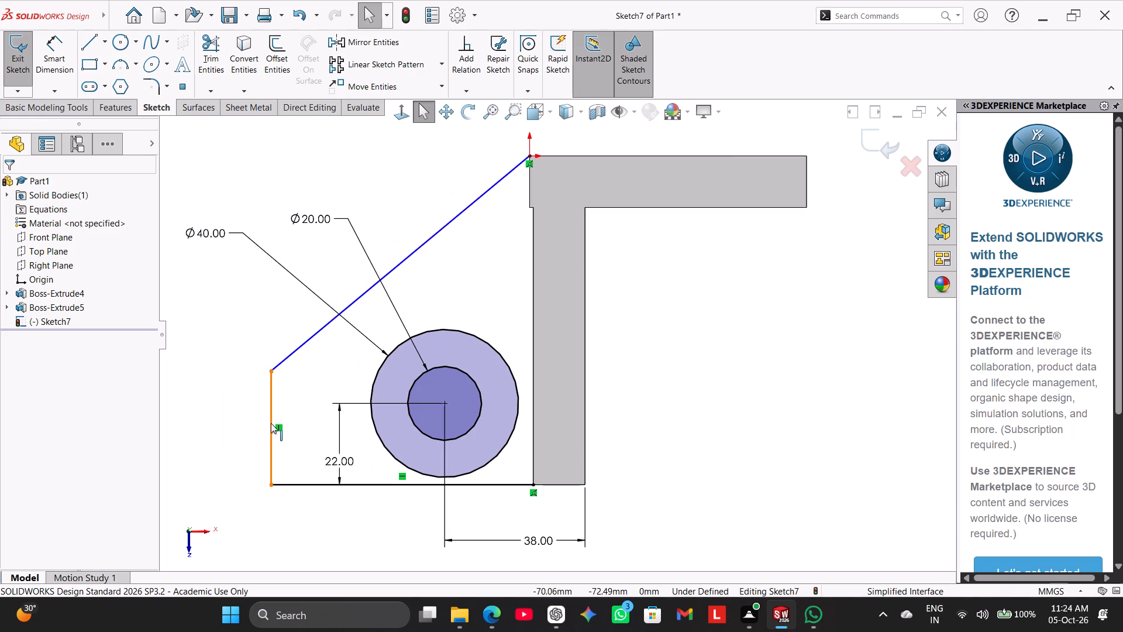
left_click(271, 423, "ctrl")
left_click(372, 413, "ctrl")
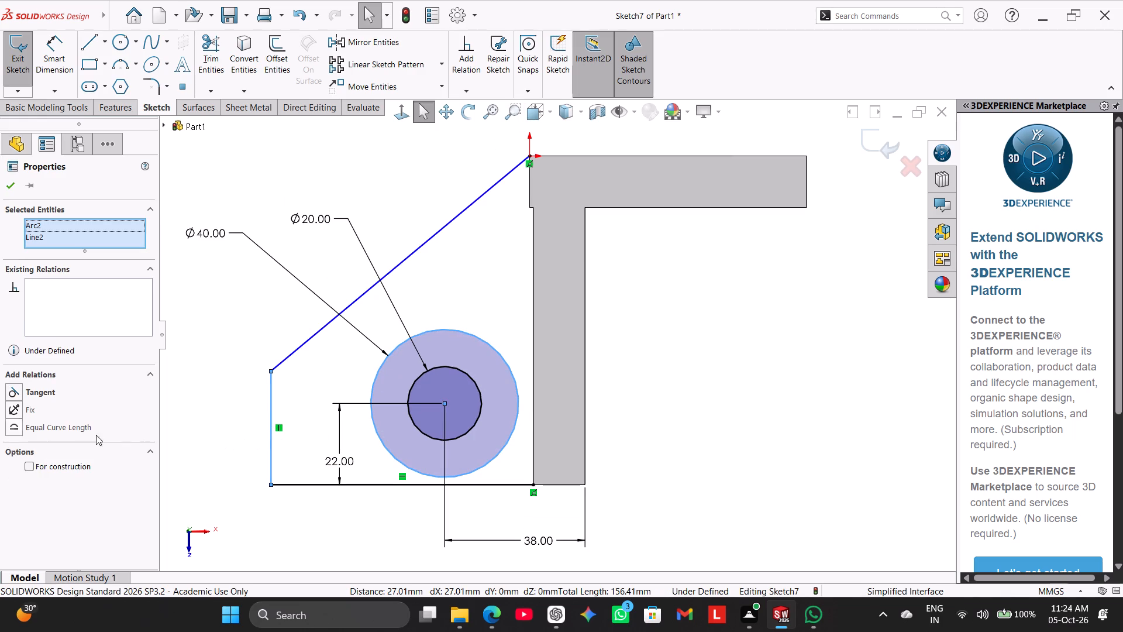
left_click(48, 390)
left_click(191, 365)
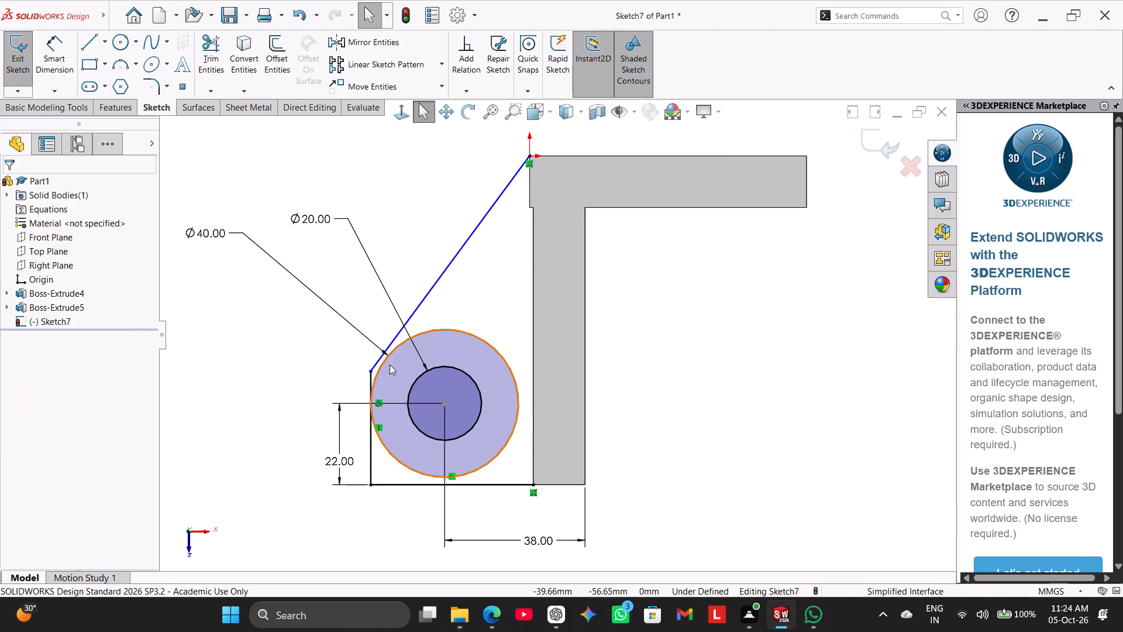
Make the outline's sloped line tangent to the 40 mm circle.
left_click(416, 308, "ctrl")
left_click(427, 333, "ctrl")
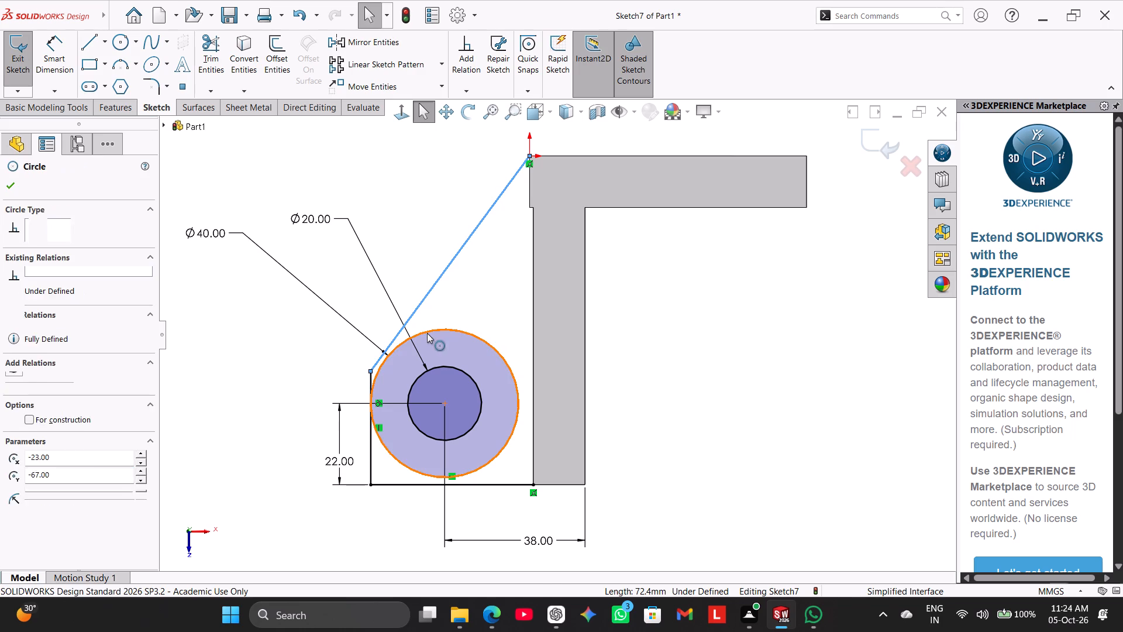
left_click(49, 393)
left_click(180, 373)
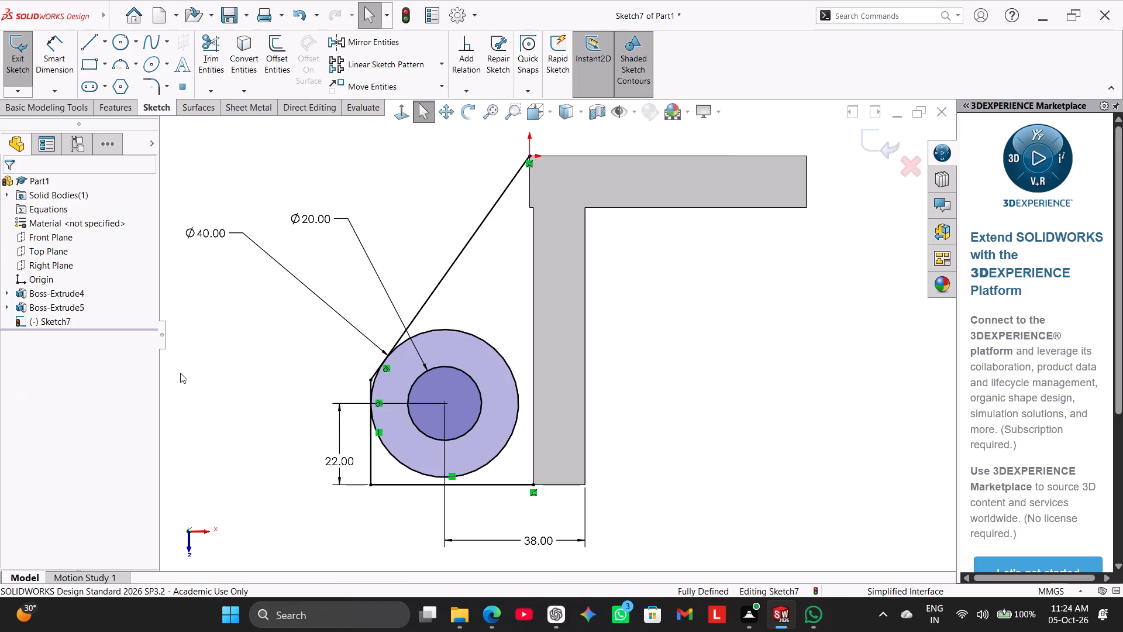
Trim the line ends beyond the tangent points and the rest of the 40 mm circle, leaving only the rounded corner arc.
left_click_drag(208, 68, 212, 74)
scroll(322, 423, "down", 5)
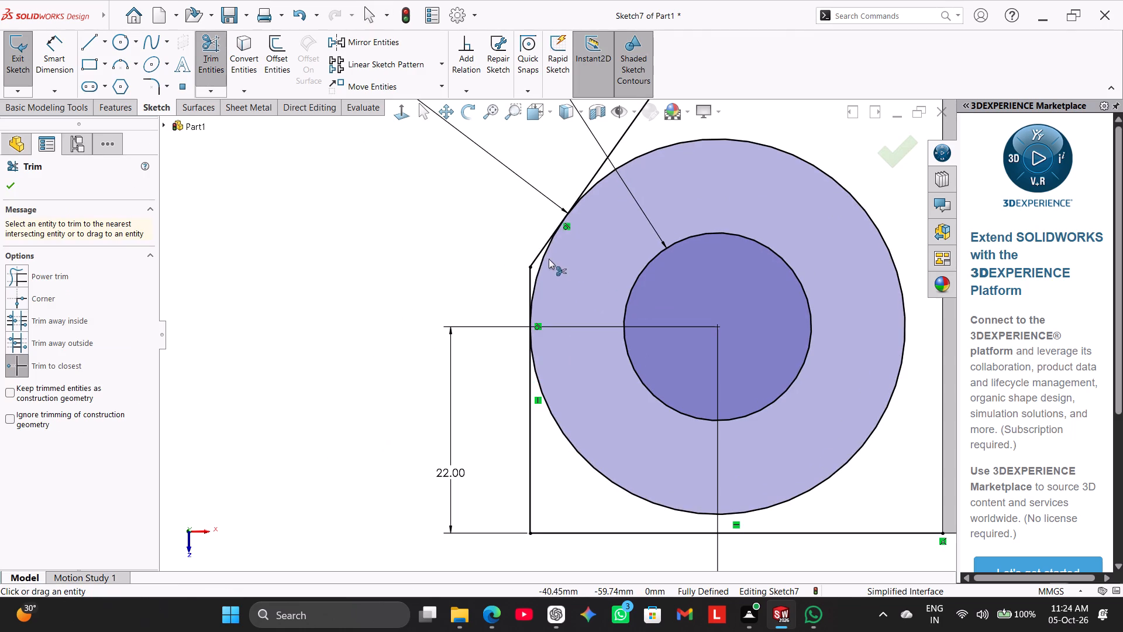
left_click(534, 259)
left_click(529, 274)
scroll(707, 291, "up", 1)
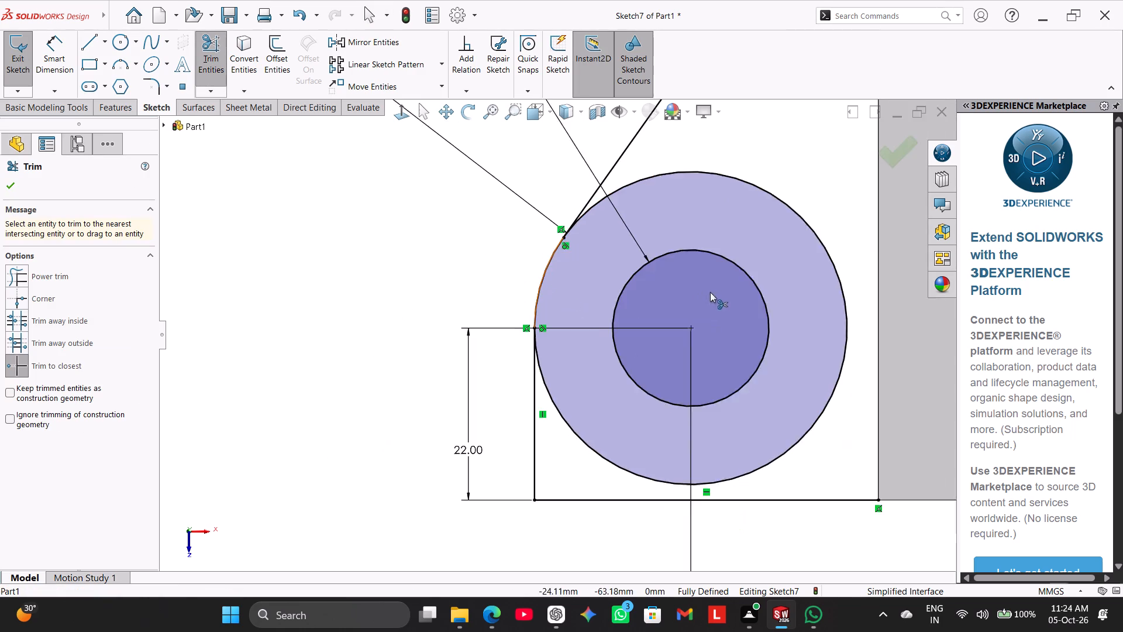
scroll(710, 292, "up", 3)
scroll(777, 276, "up", 1)
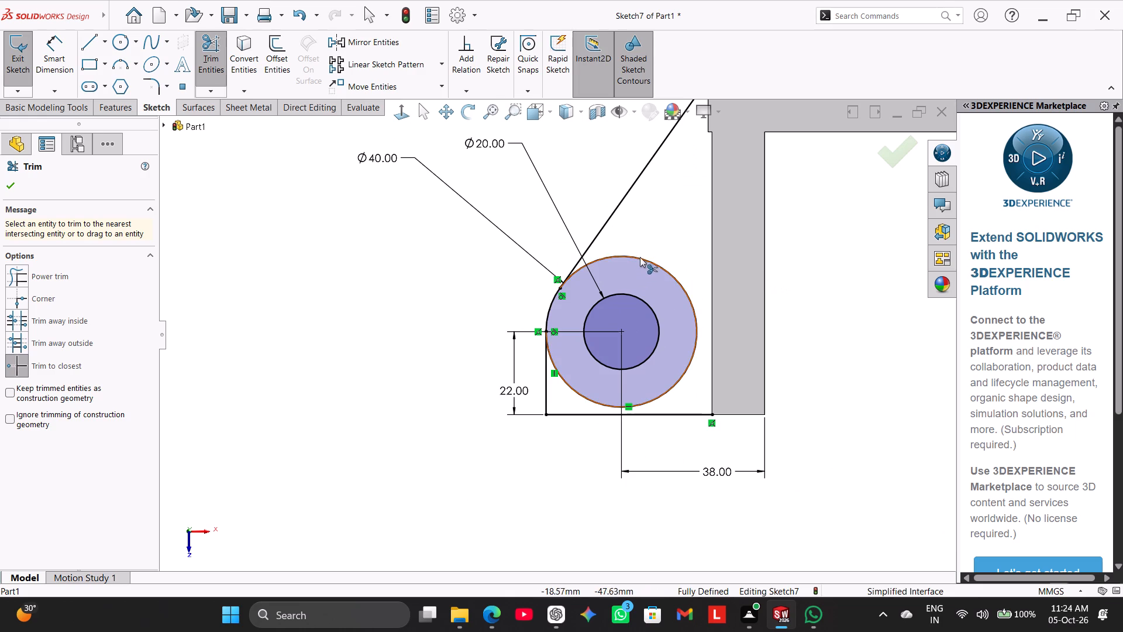
left_click(644, 259)
scroll(485, 322, "up", 2)
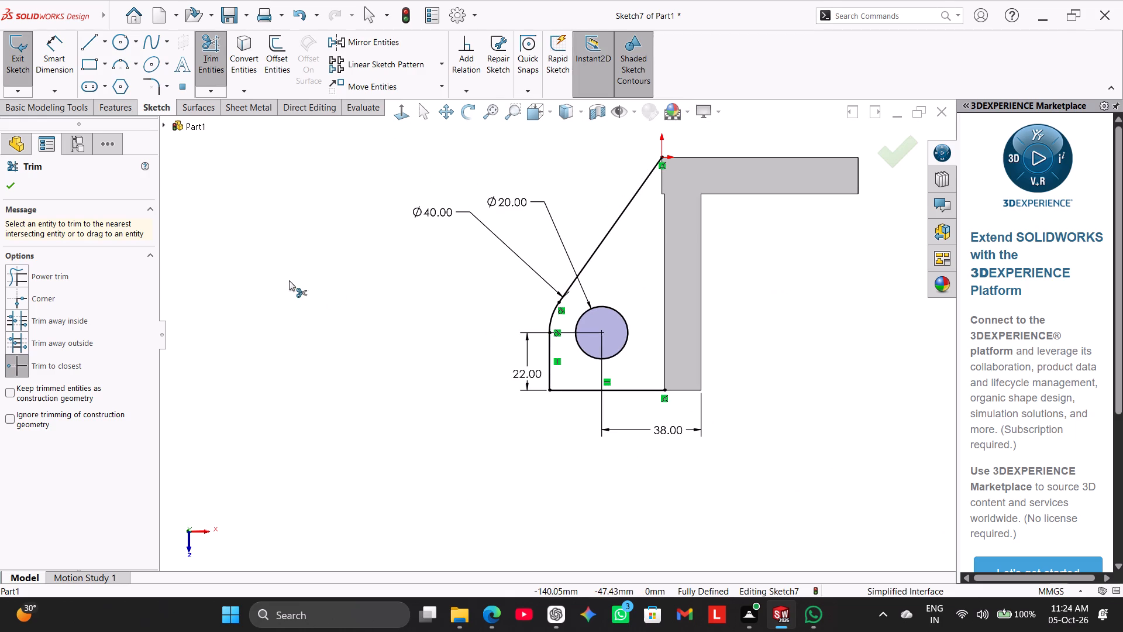
right_click(289, 280)
left_click(331, 321)
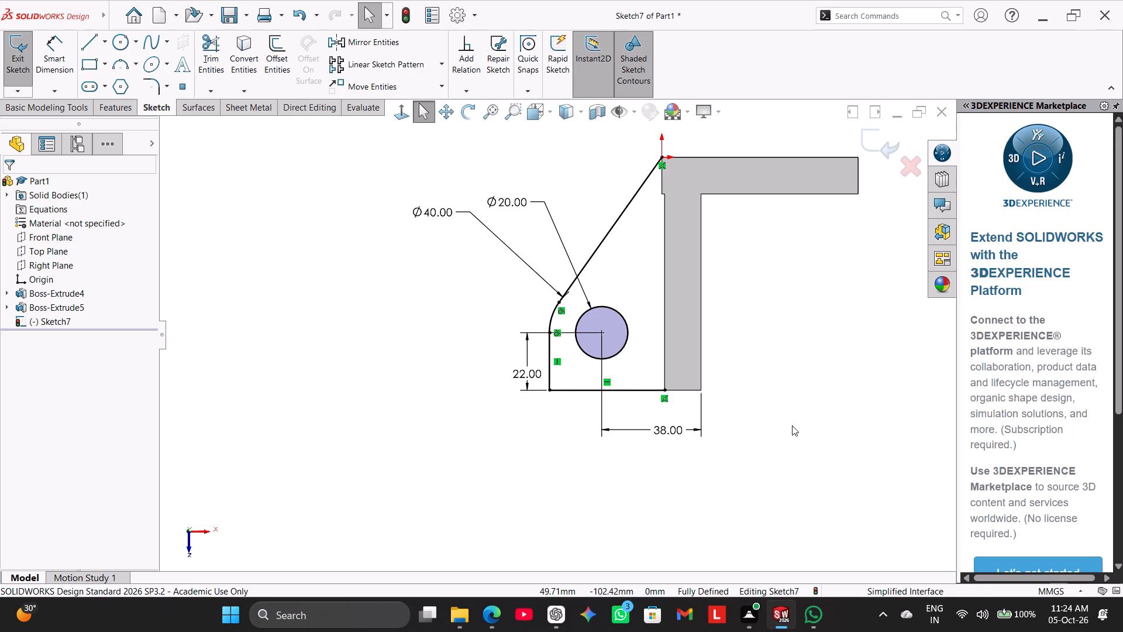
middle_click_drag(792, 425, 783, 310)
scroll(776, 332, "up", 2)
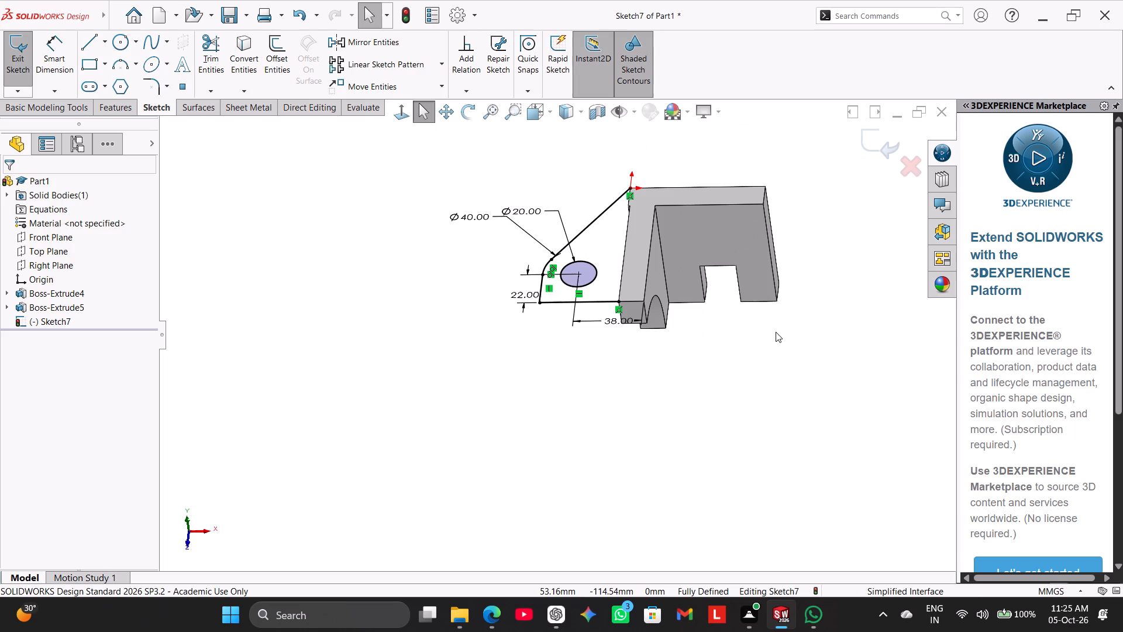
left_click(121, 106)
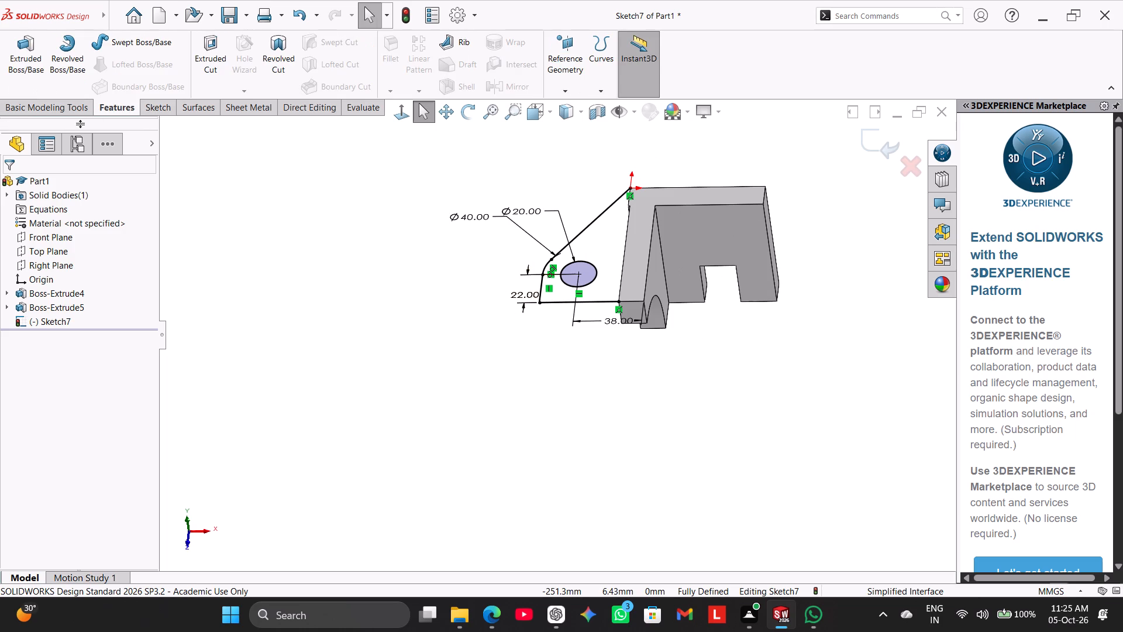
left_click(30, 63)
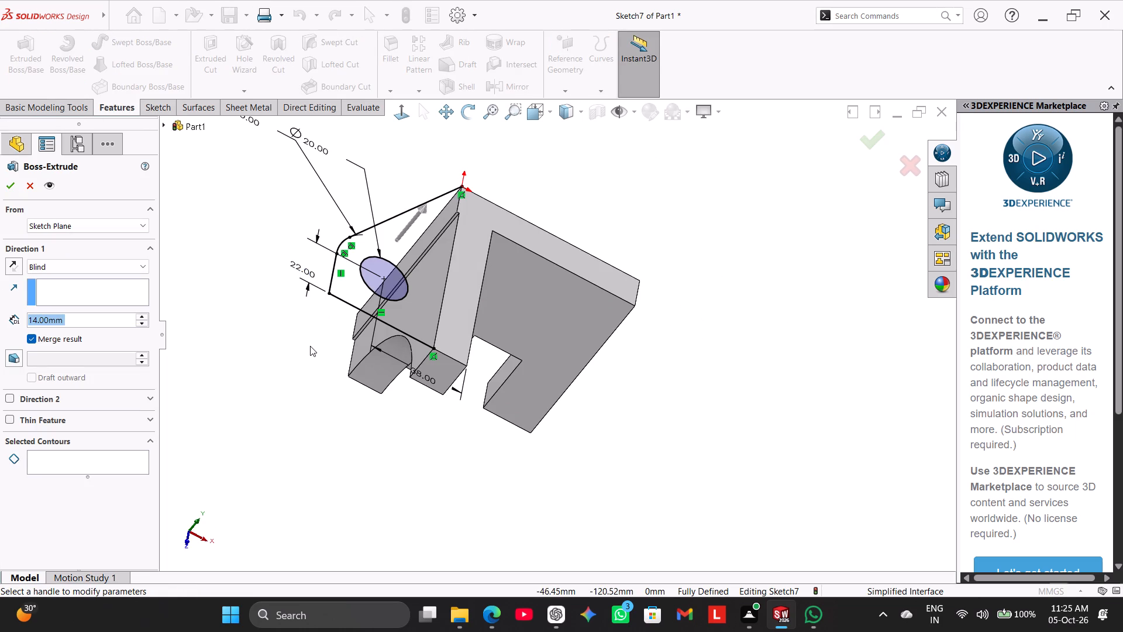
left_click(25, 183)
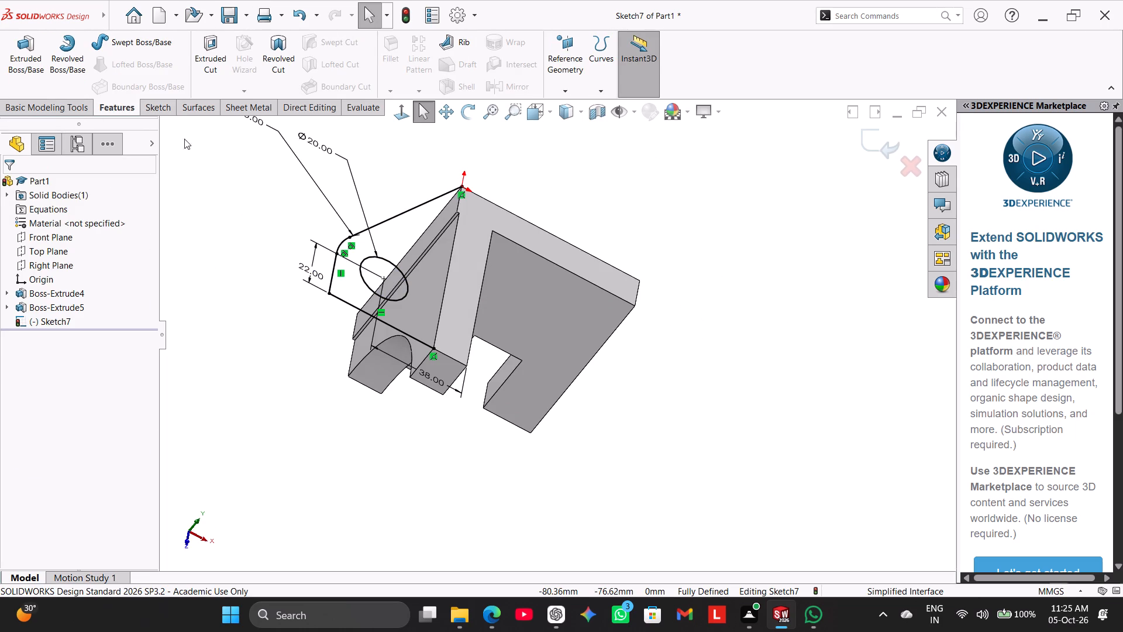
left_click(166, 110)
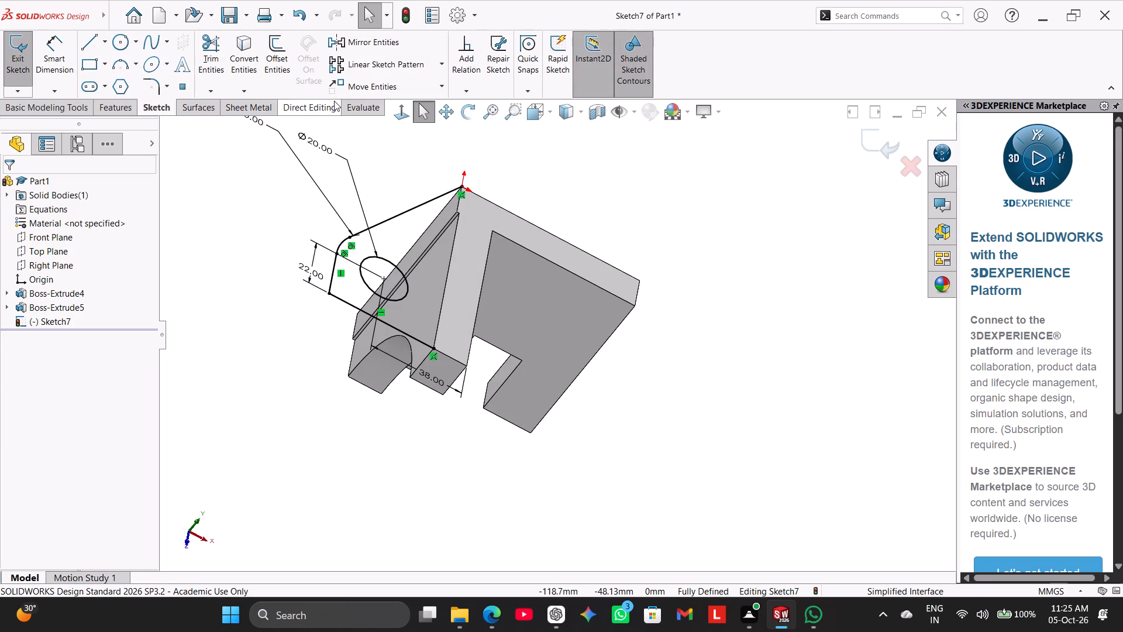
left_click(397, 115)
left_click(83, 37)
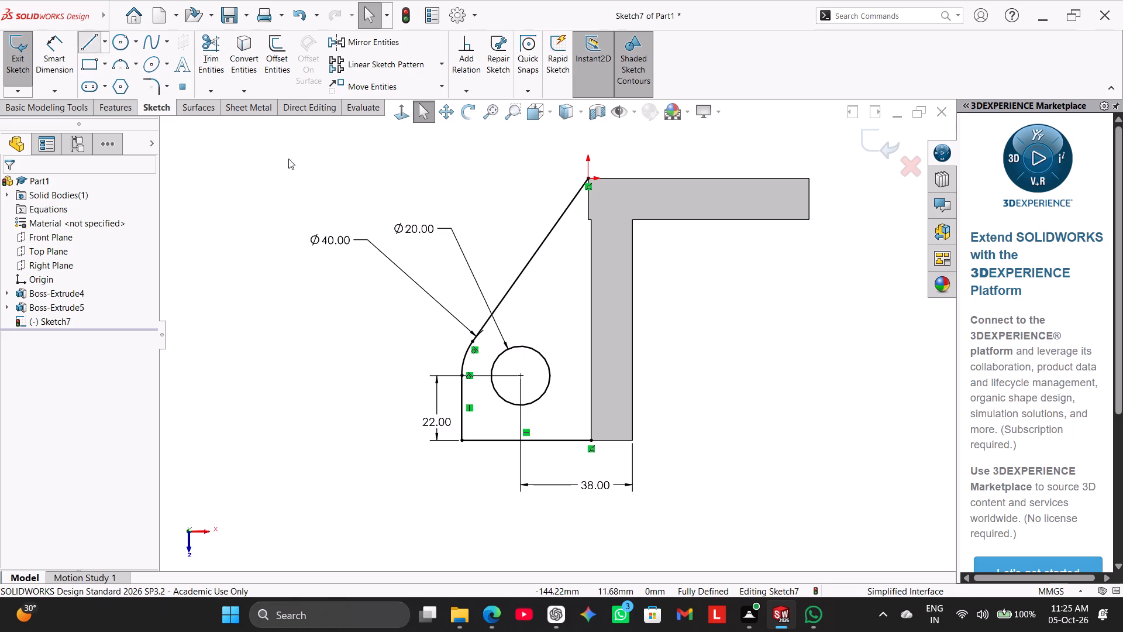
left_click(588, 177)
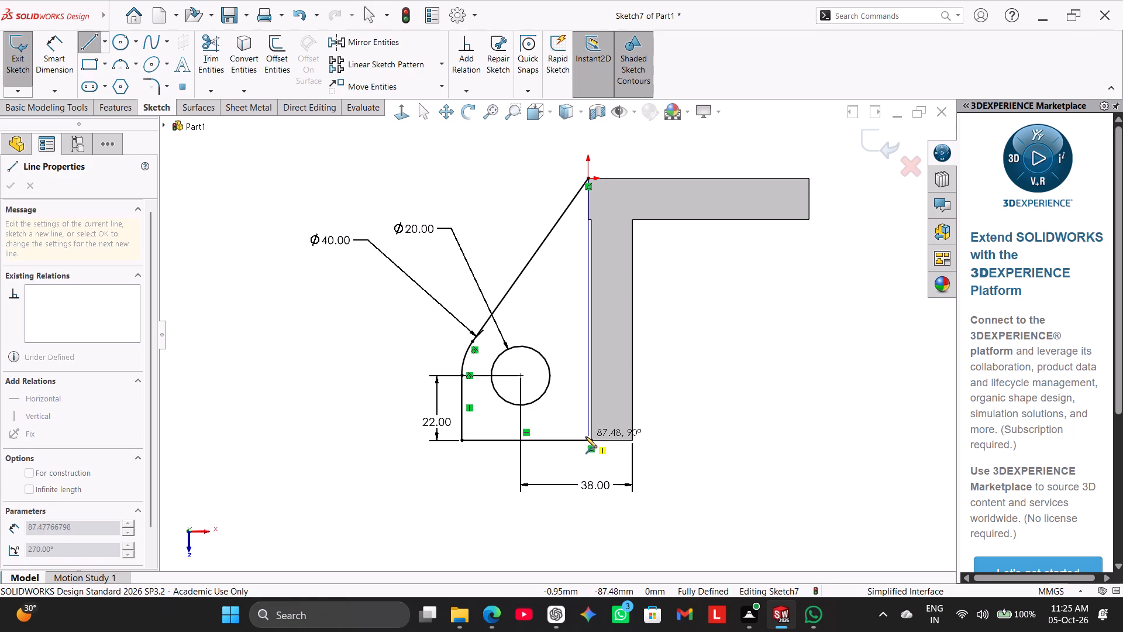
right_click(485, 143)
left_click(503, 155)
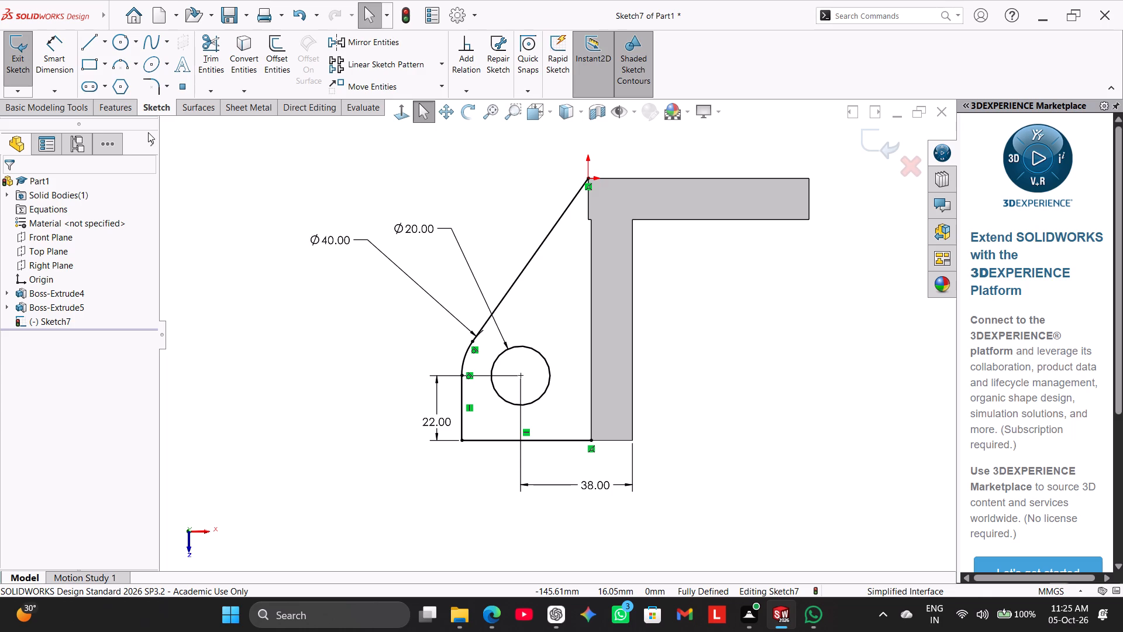
Close the lug profile with an 89 mm vertical line from the origin to the bottom line.
left_click(88, 38)
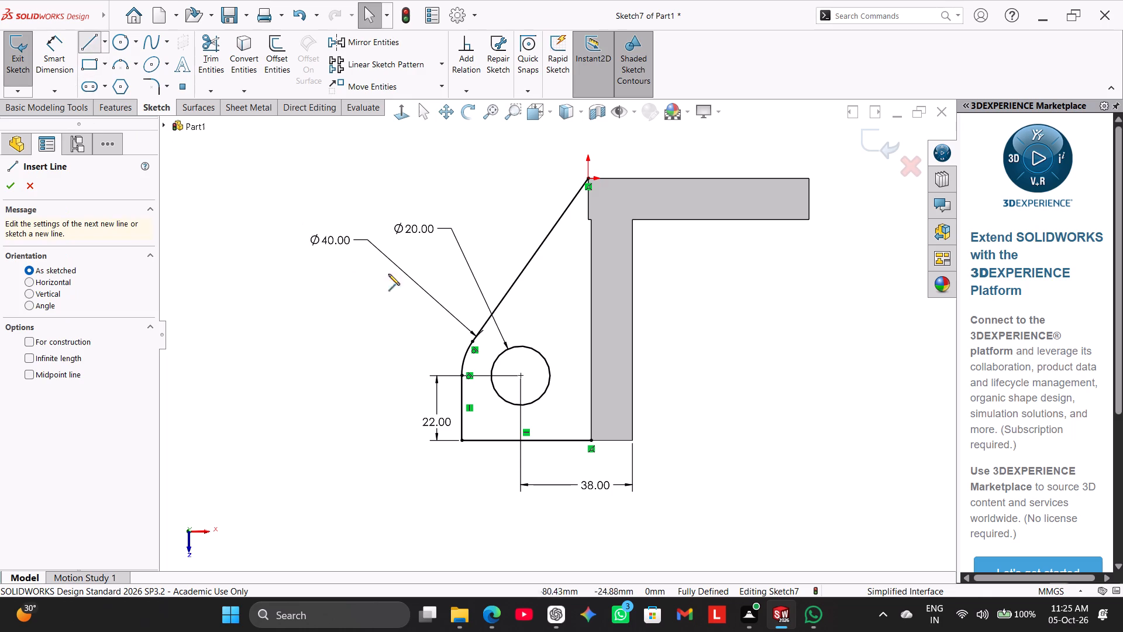
left_click(588, 178)
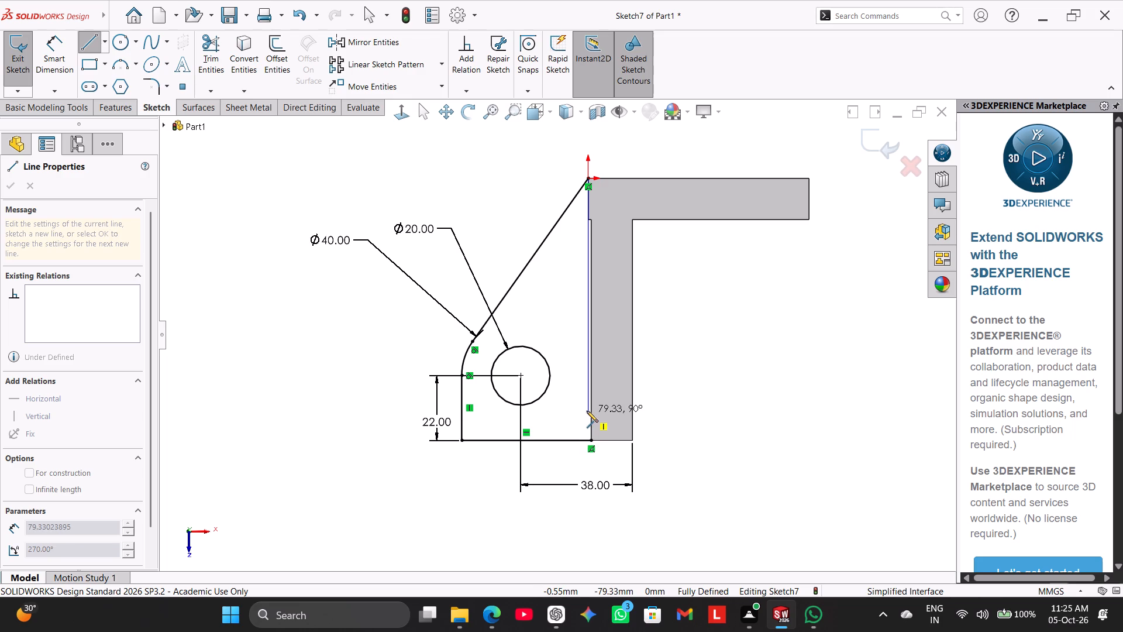
left_click(585, 439)
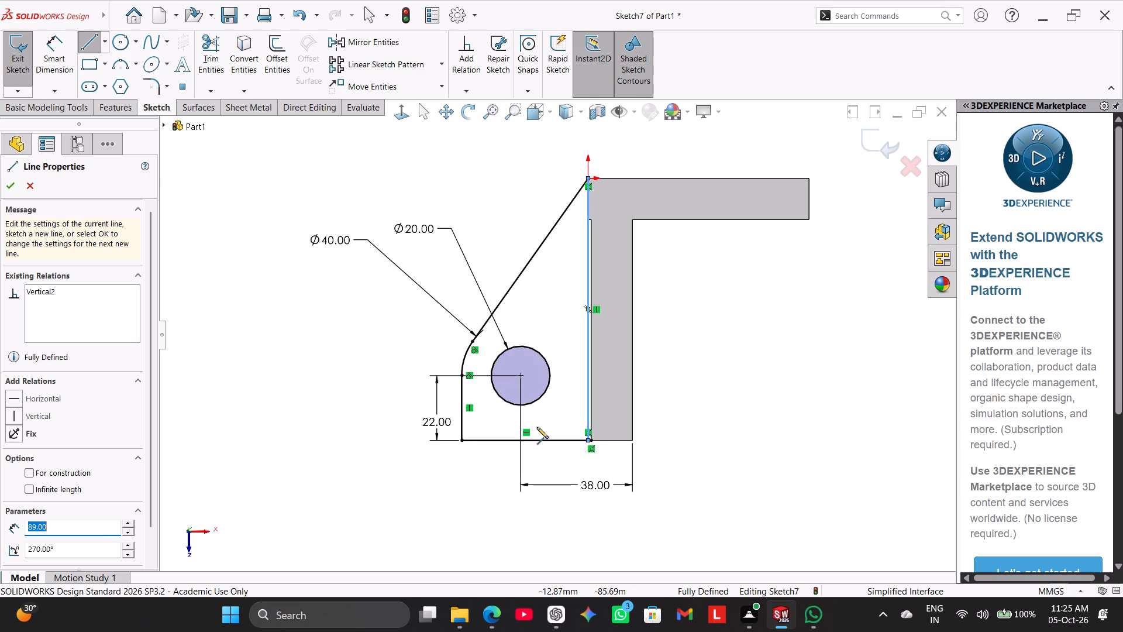
right_click(303, 385)
left_click(323, 399)
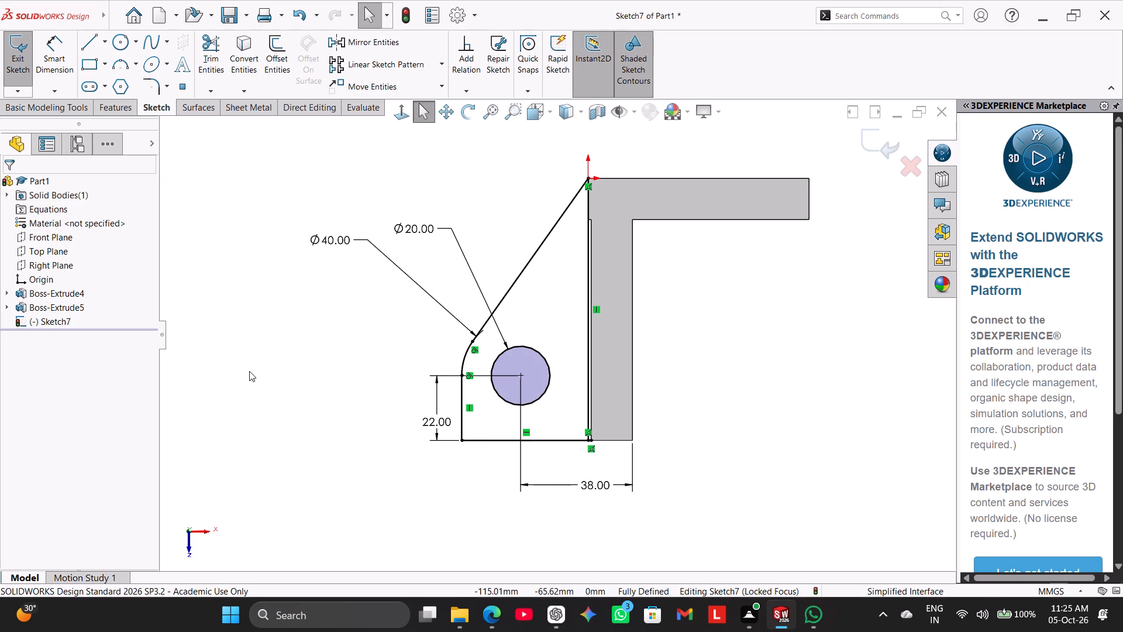
Trim the short end of the bottom line that extends past the new vertical line.
left_click_drag(205, 56, 215, 63)
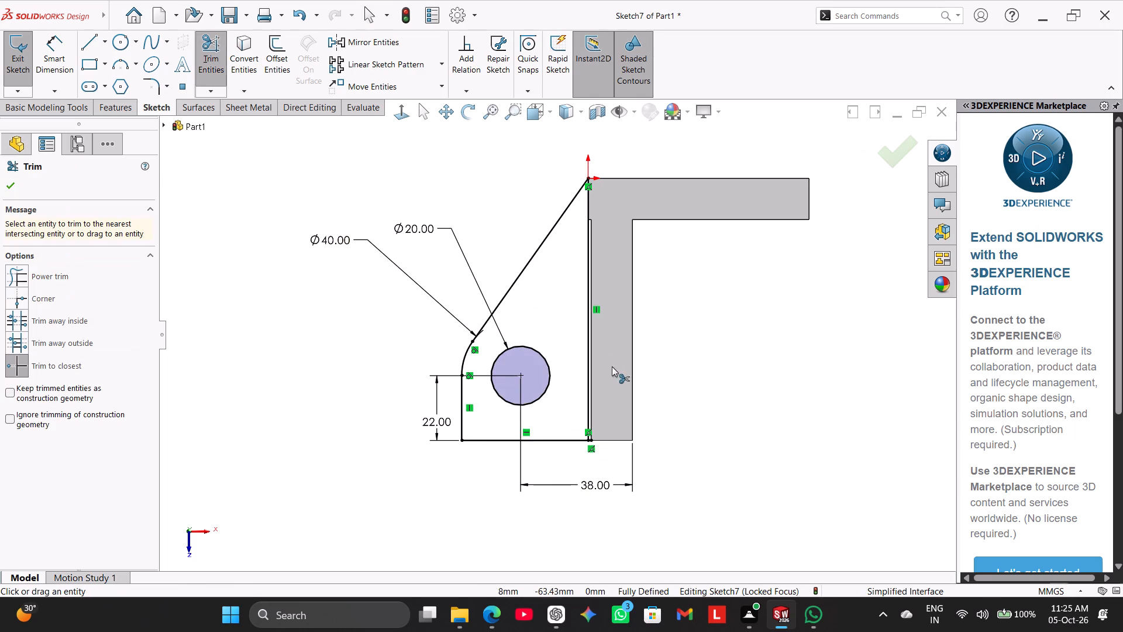
scroll(602, 399, "down", 5)
scroll(599, 422, "up", 5)
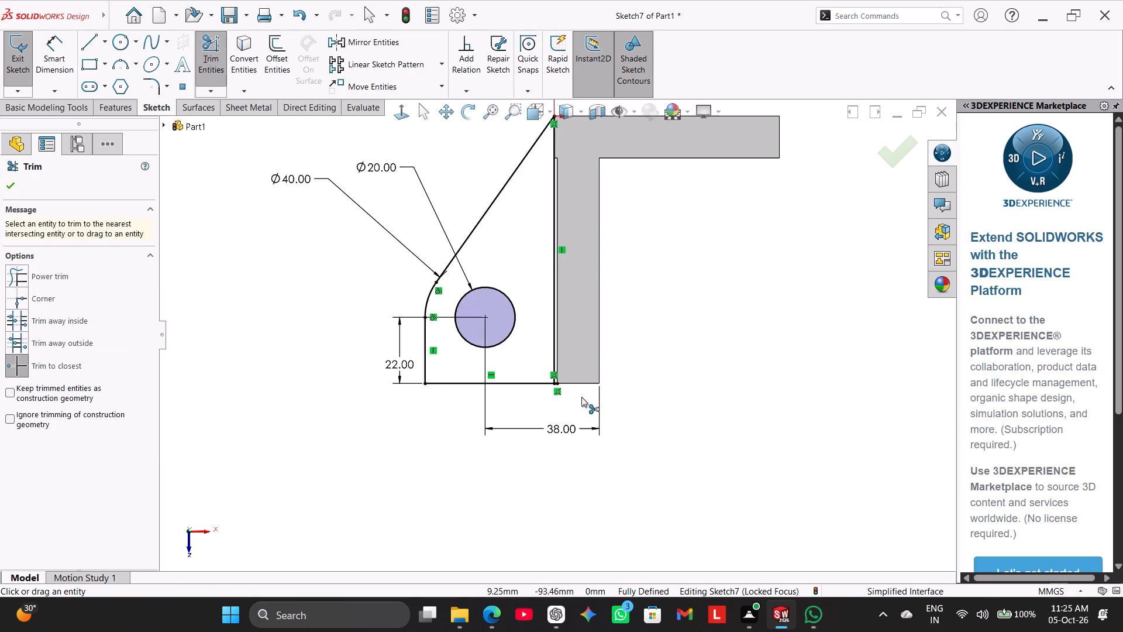
scroll(581, 397, "down", 5)
left_click(526, 348)
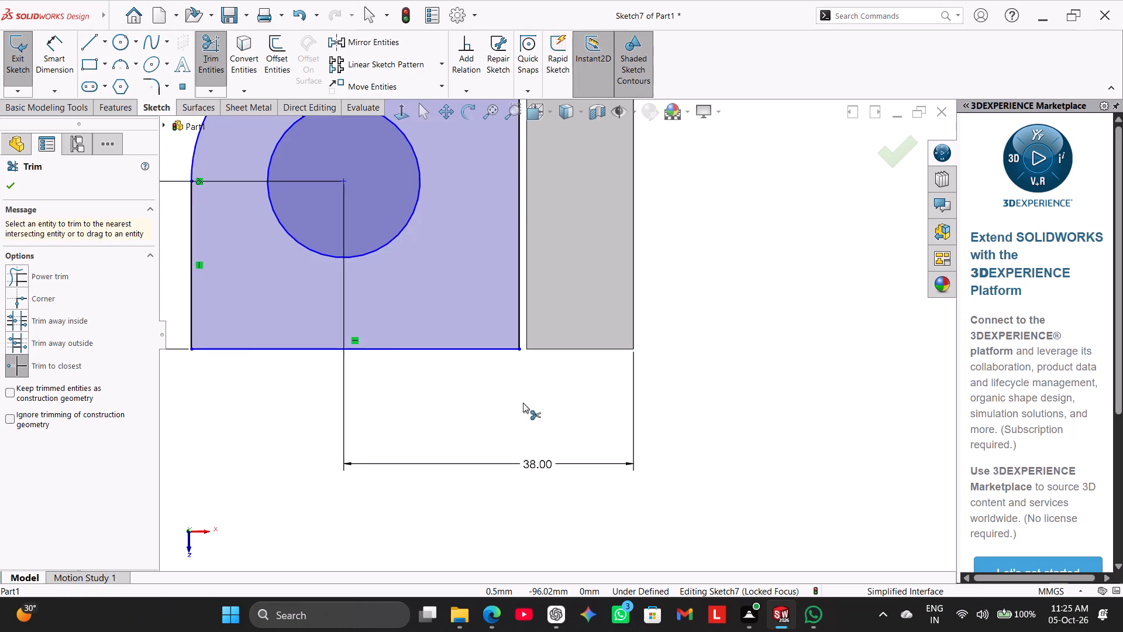
scroll(523, 403, "up", 4)
right_click(278, 410)
left_click(323, 449)
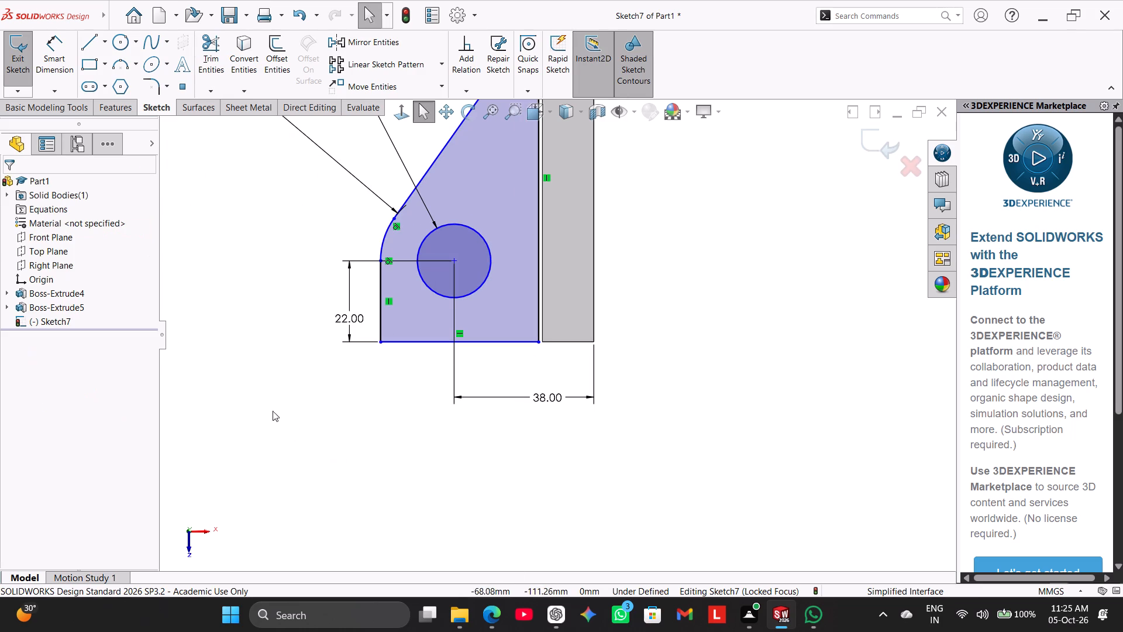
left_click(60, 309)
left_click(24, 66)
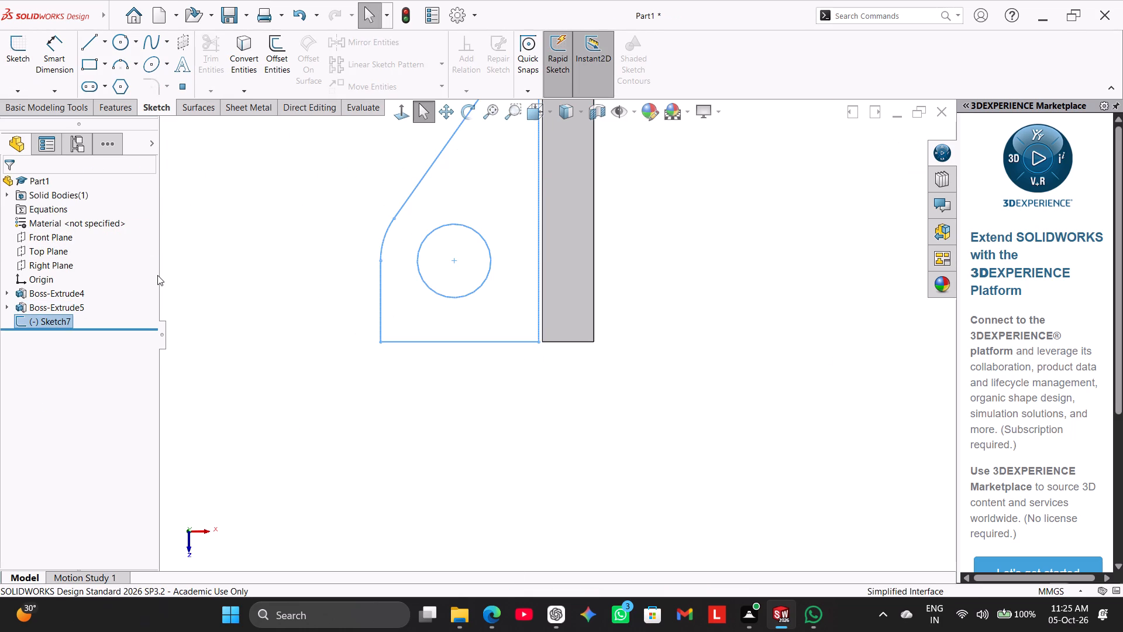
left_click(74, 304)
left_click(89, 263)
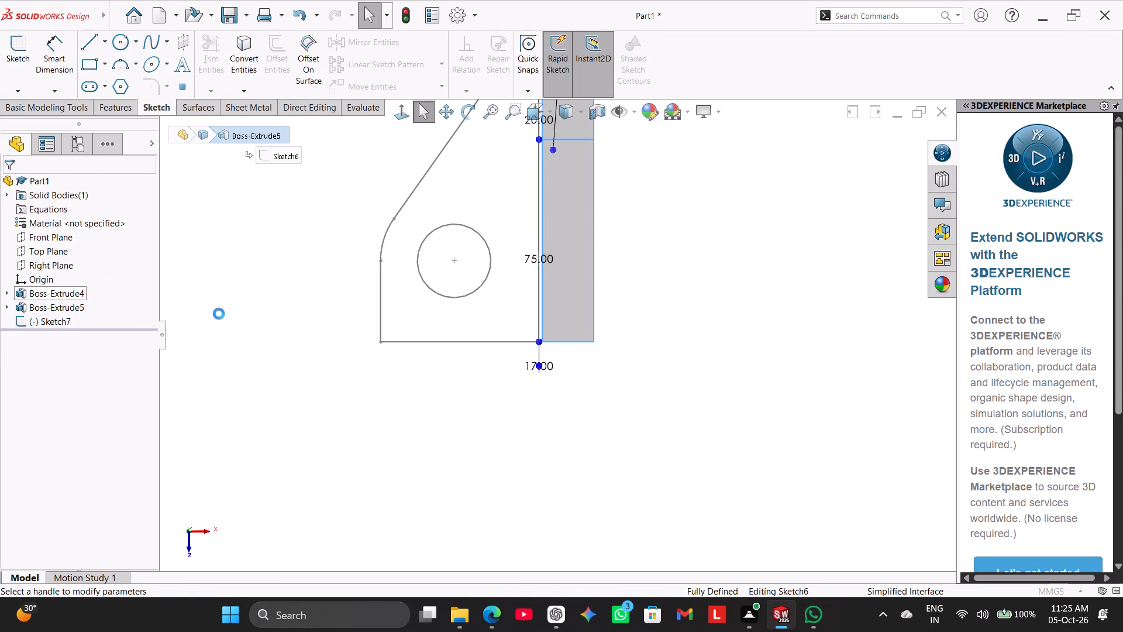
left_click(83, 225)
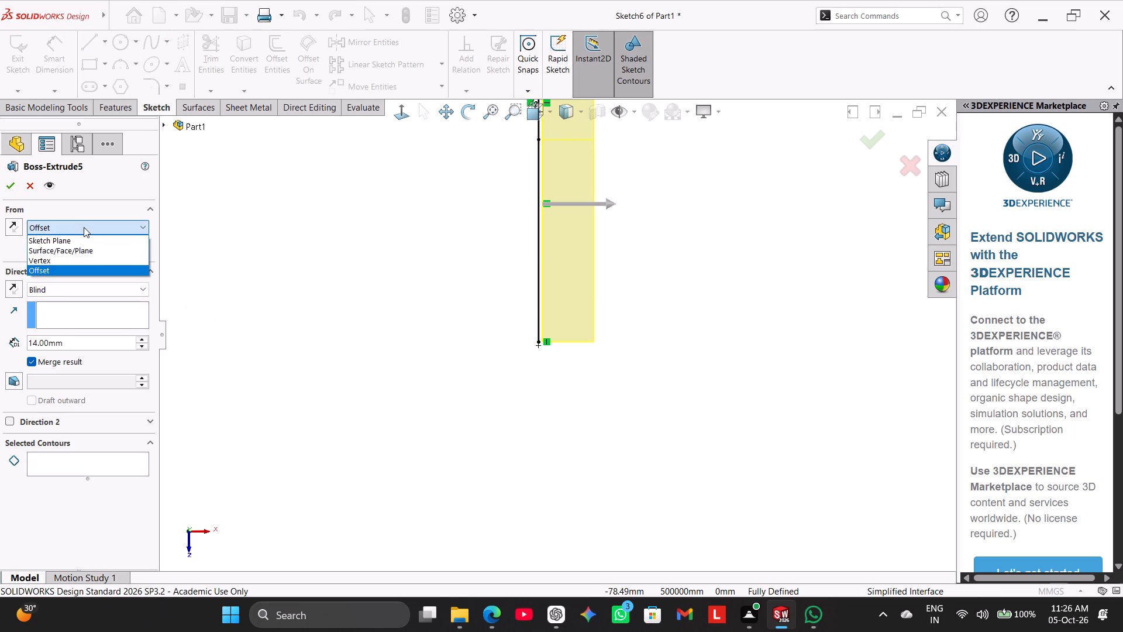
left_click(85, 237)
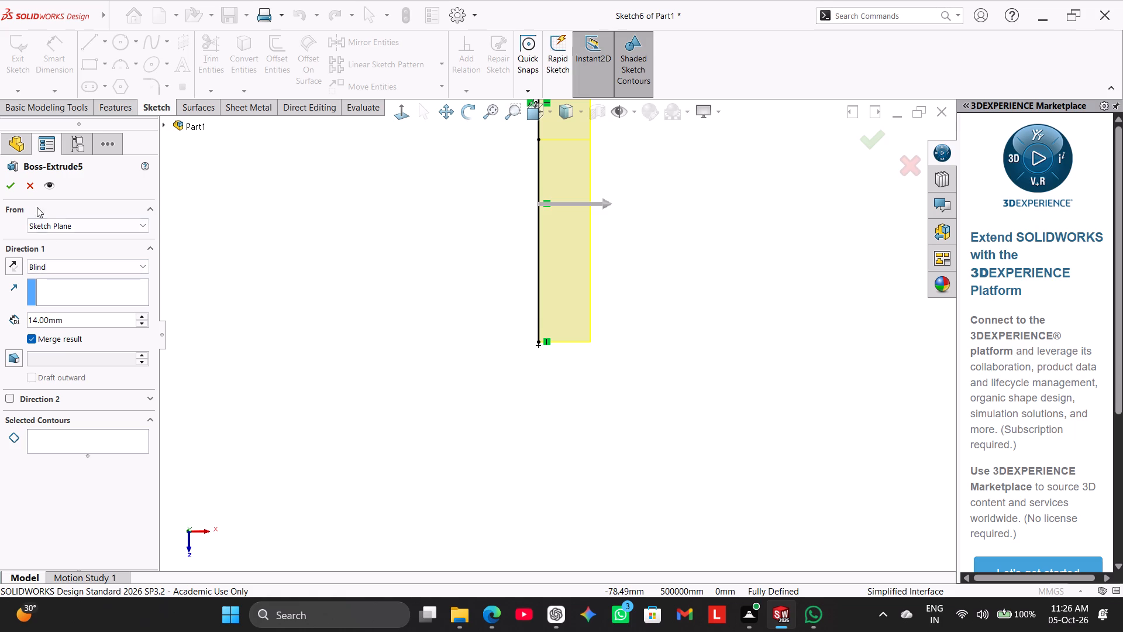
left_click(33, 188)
Reopen the lug's profile sketch for editing.
scroll(321, 339, "up", 3)
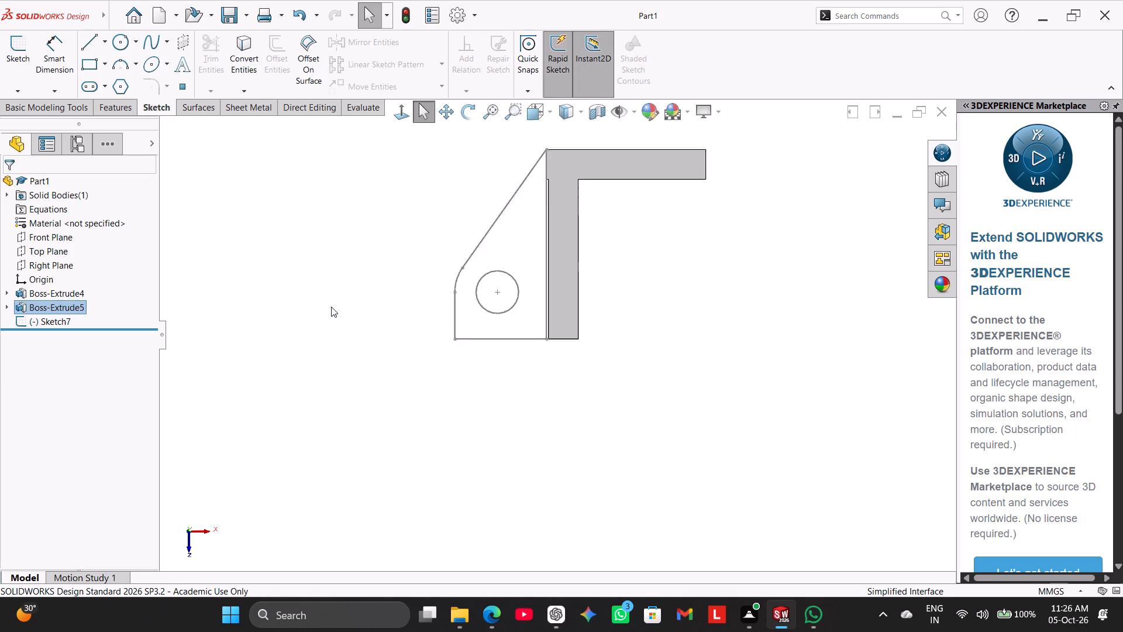
scroll(331, 307, "up", 1)
double_click(491, 259)
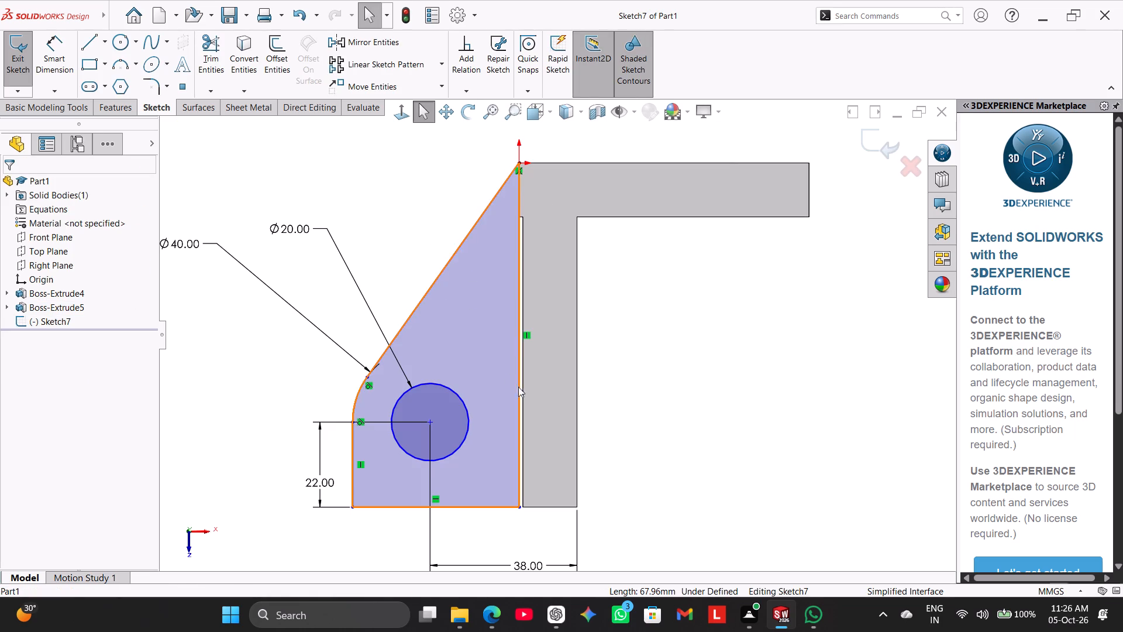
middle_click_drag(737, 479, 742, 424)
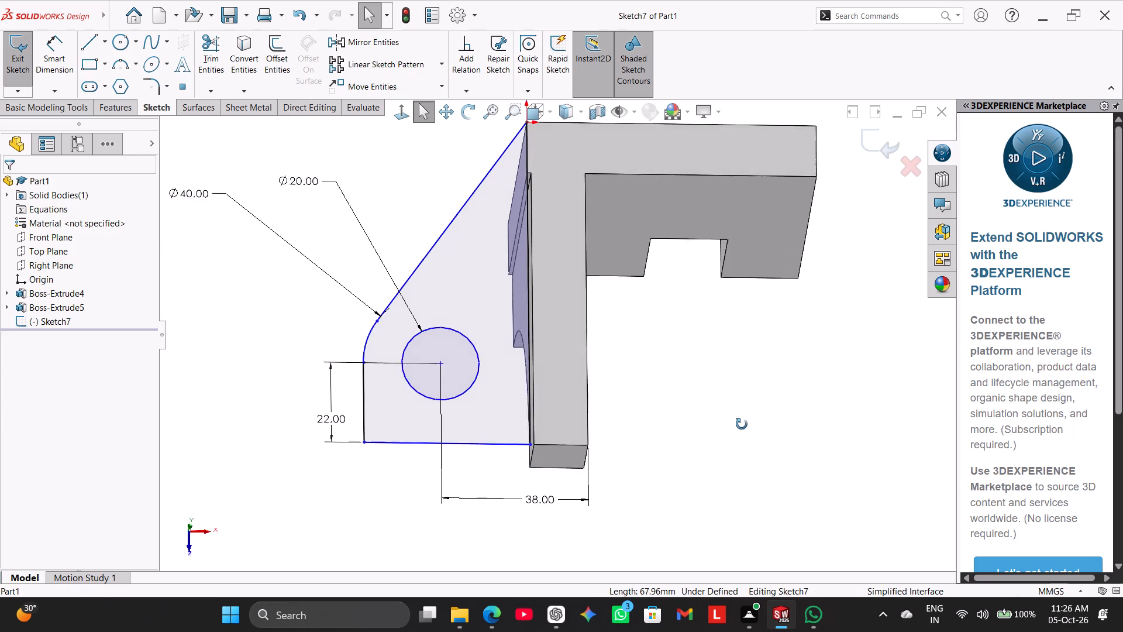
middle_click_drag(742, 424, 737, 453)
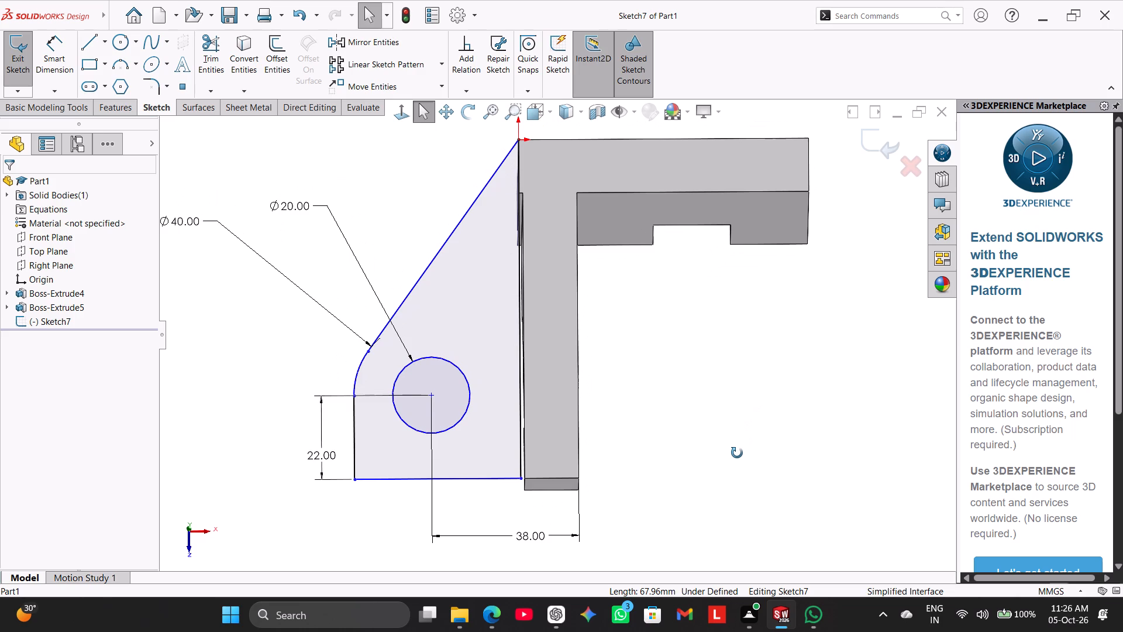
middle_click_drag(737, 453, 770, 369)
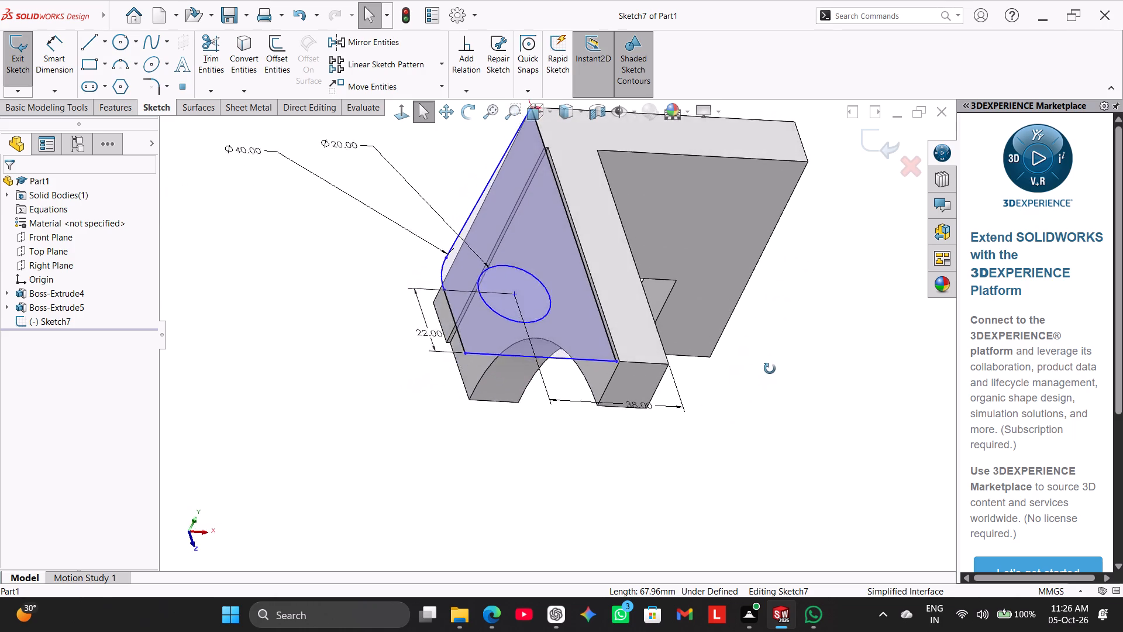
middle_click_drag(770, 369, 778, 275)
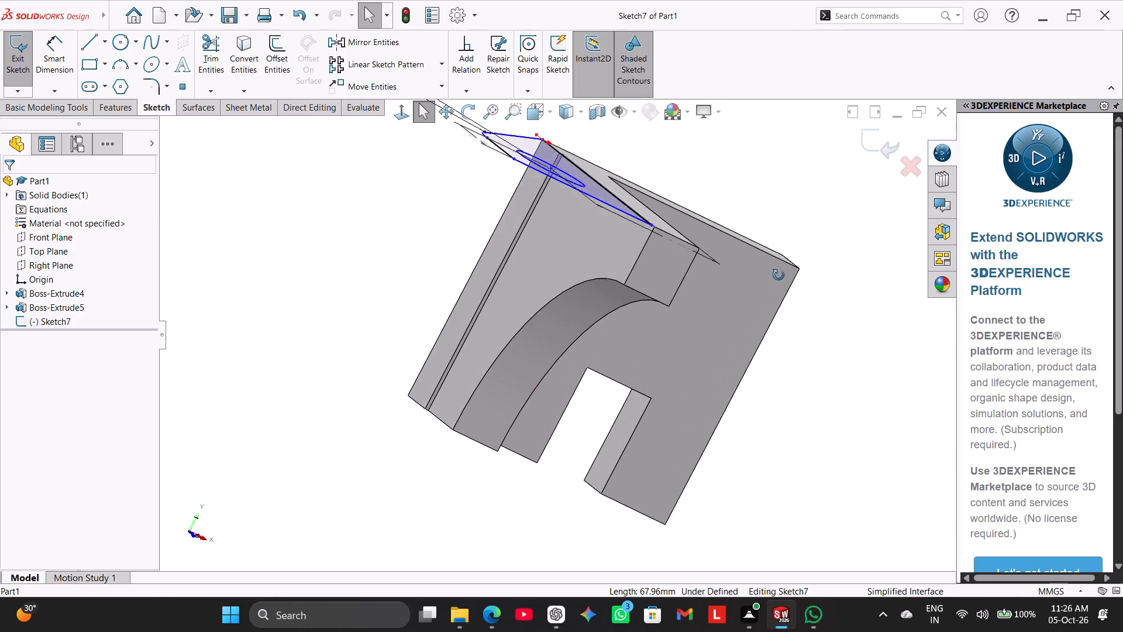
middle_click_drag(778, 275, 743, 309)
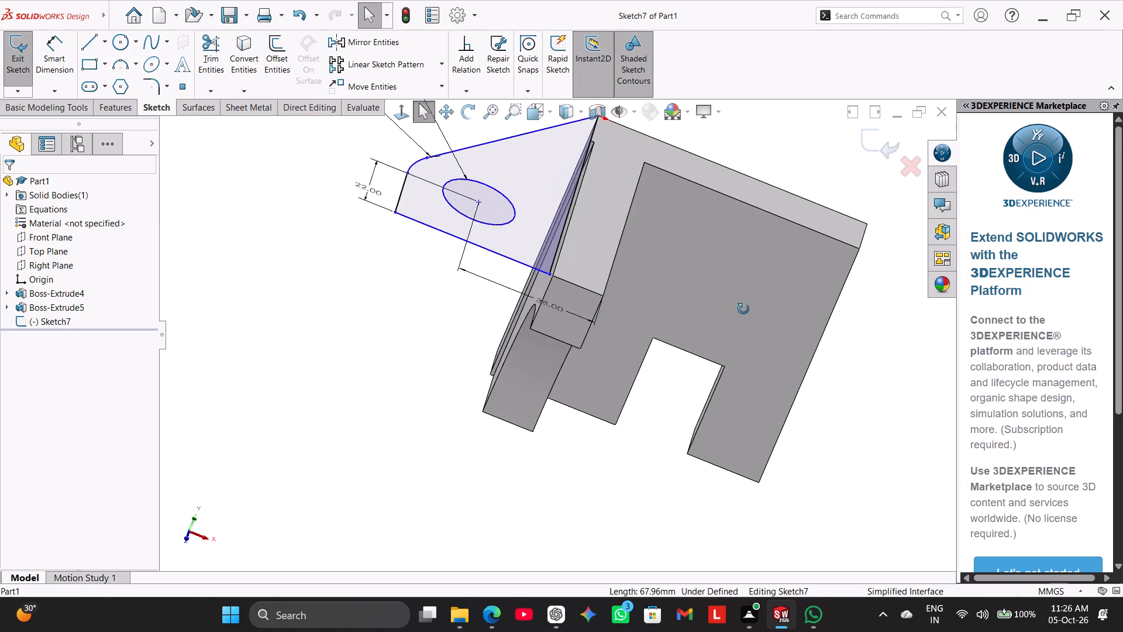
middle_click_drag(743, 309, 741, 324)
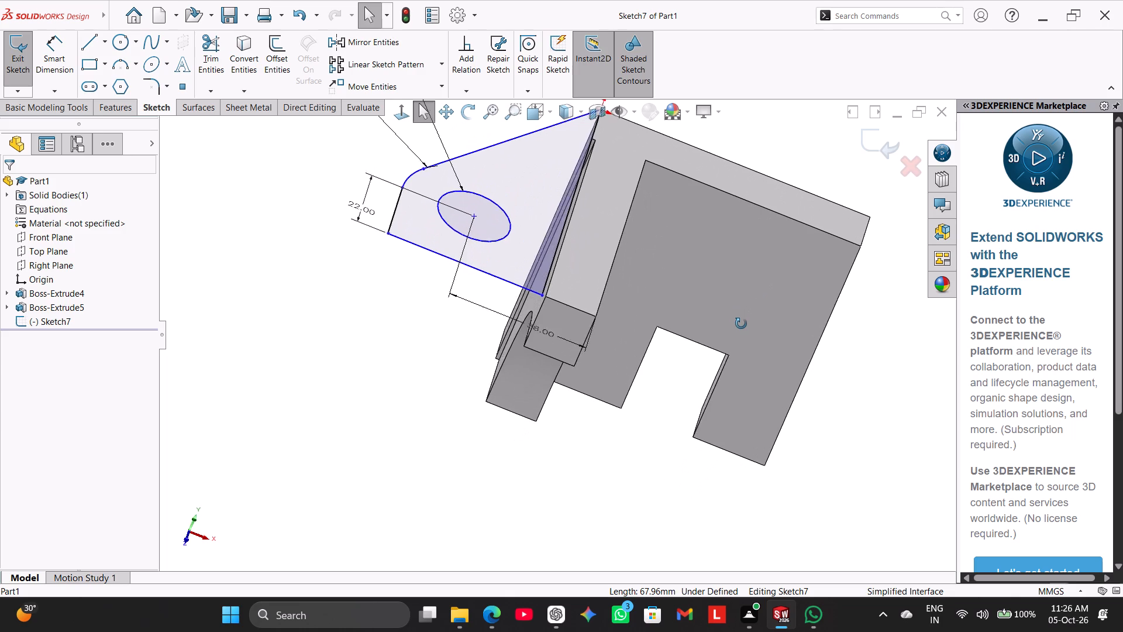
Exit the lug's profile sketch.
middle_click_drag(741, 324, 757, 338)
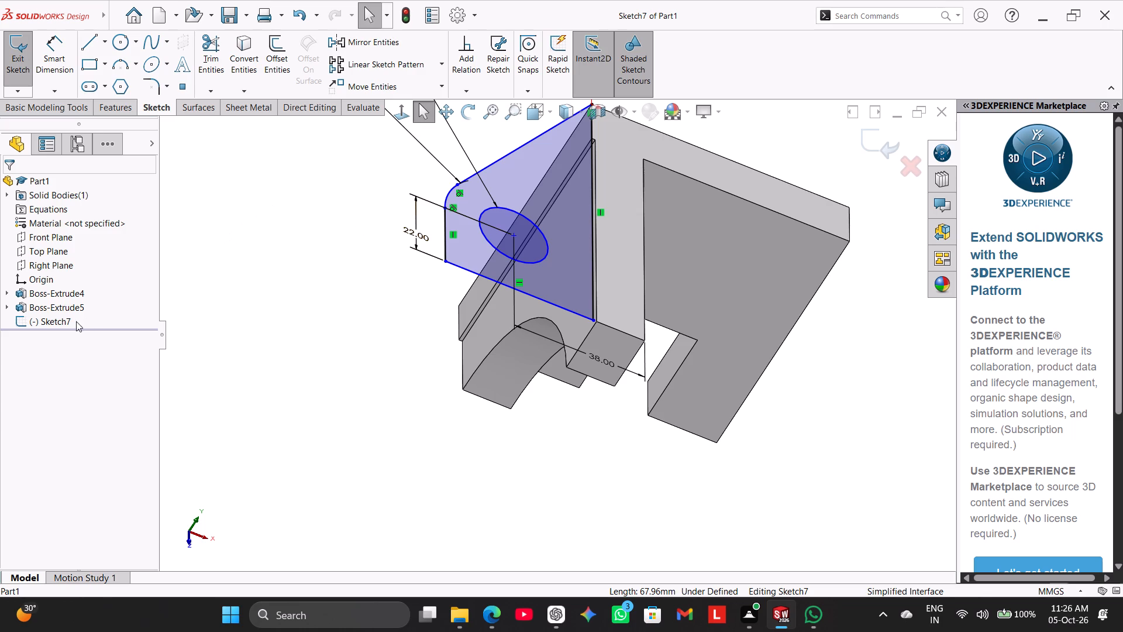
scroll(334, 281, "up", 1)
middle_click_drag(623, 142, 614, 143)
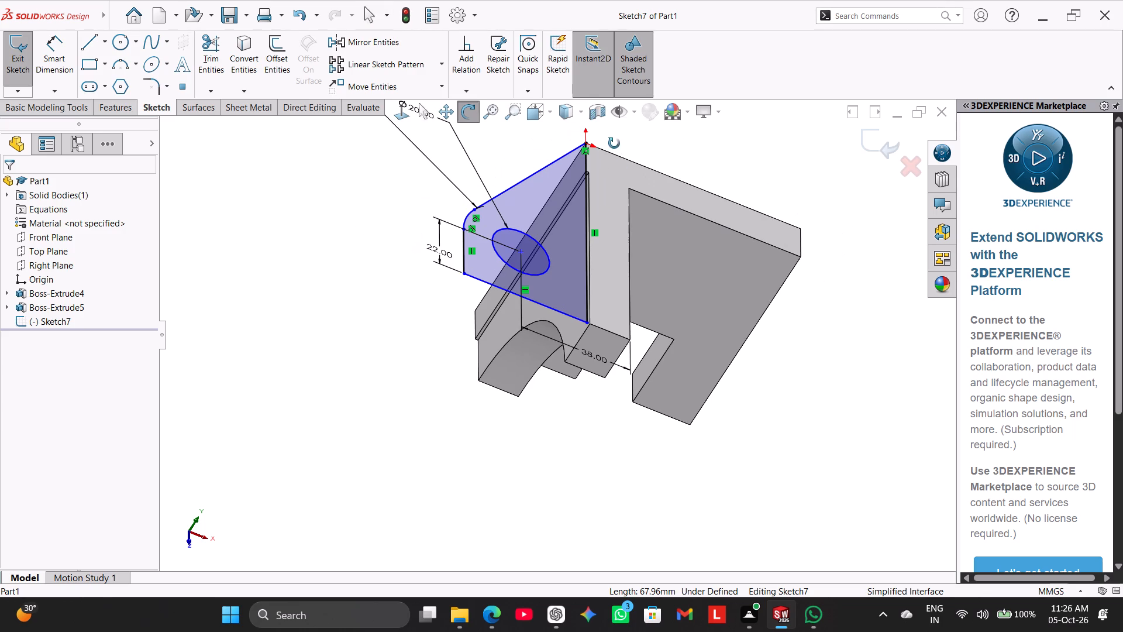
middle_click_drag(614, 143, 591, 200)
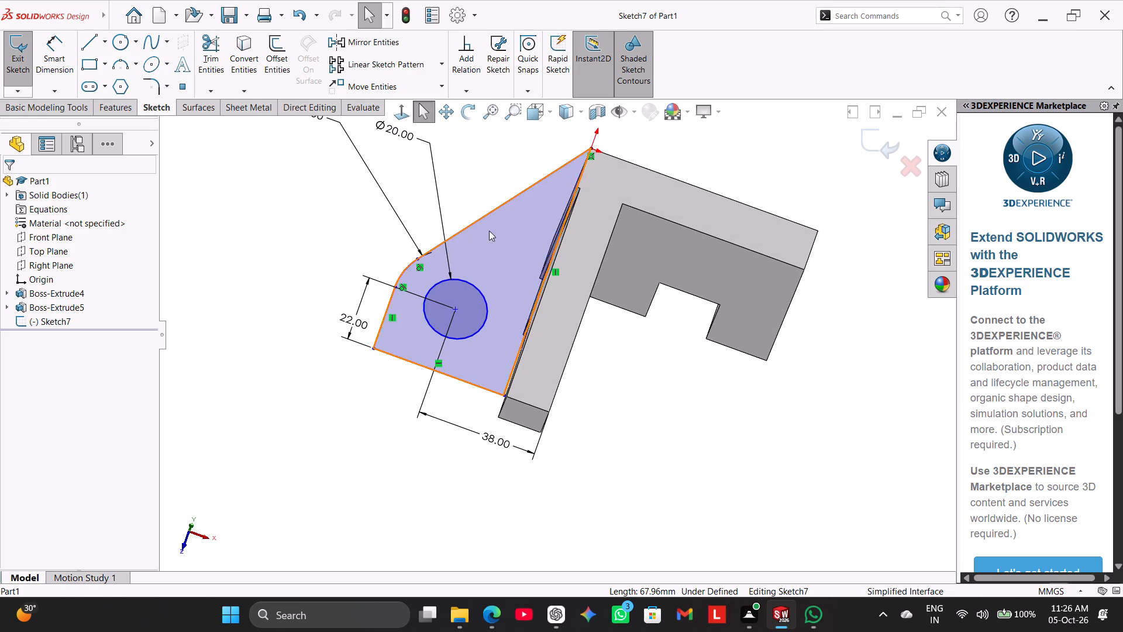
left_click(43, 291)
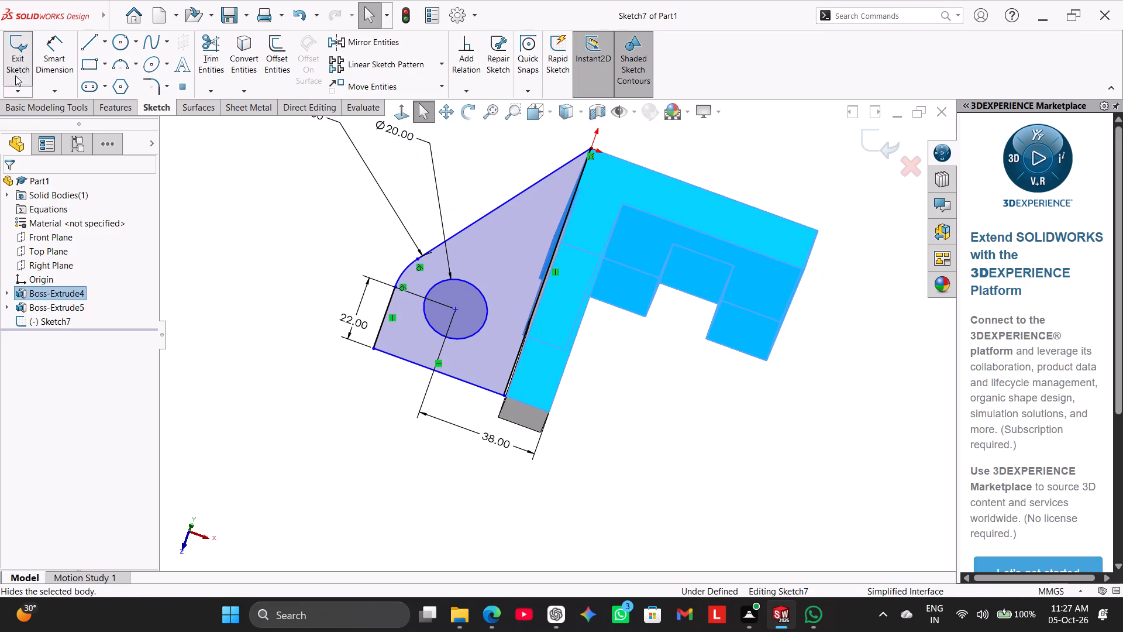
left_click(15, 75)
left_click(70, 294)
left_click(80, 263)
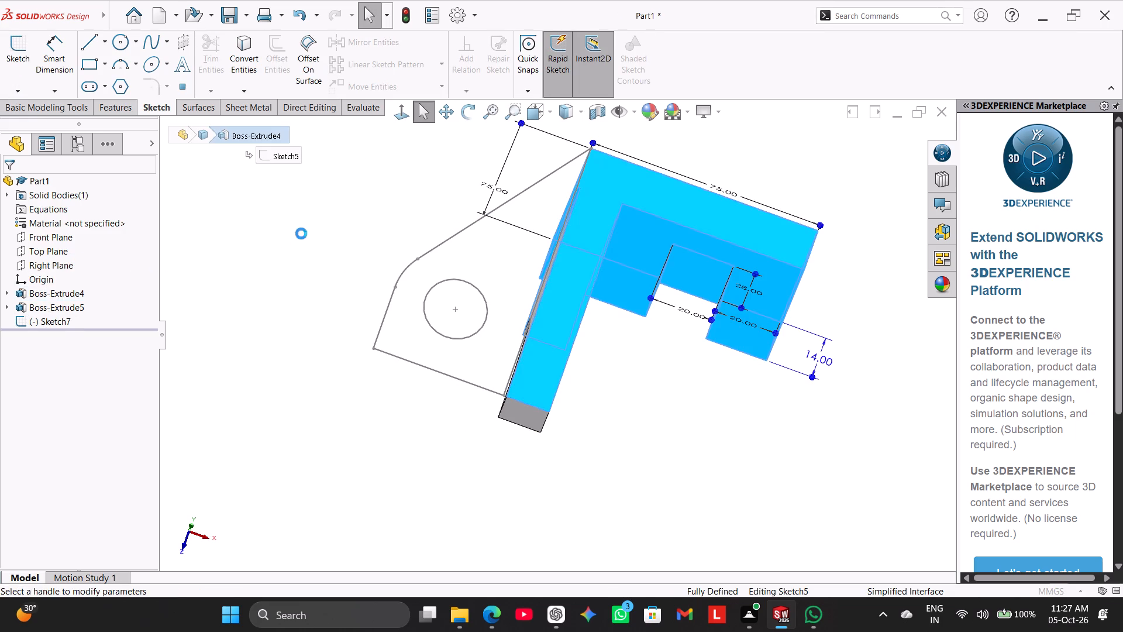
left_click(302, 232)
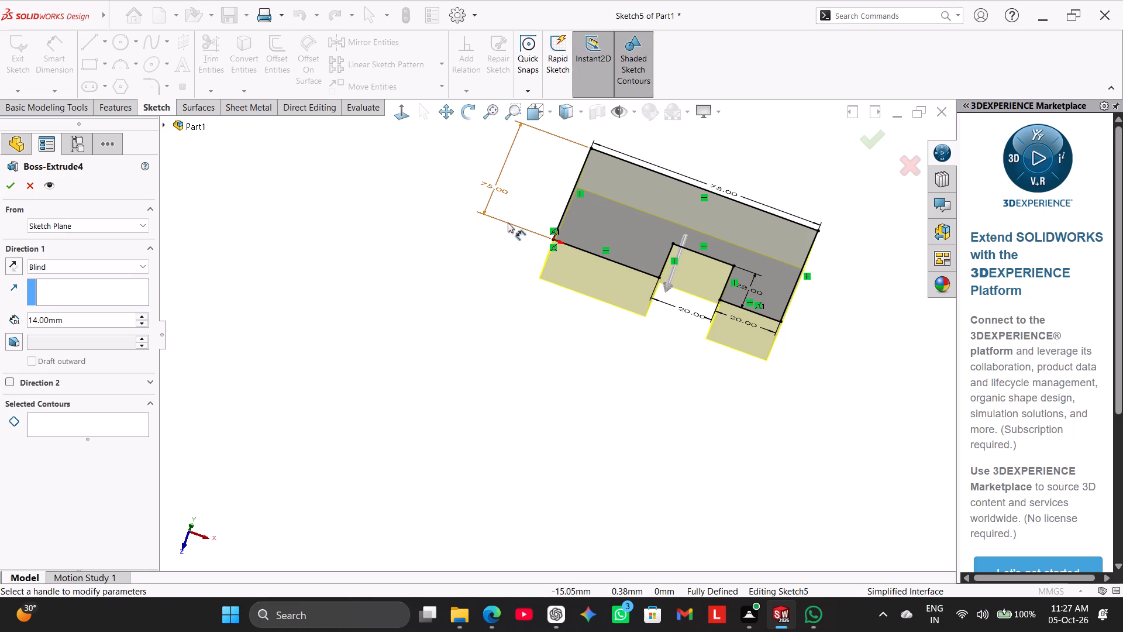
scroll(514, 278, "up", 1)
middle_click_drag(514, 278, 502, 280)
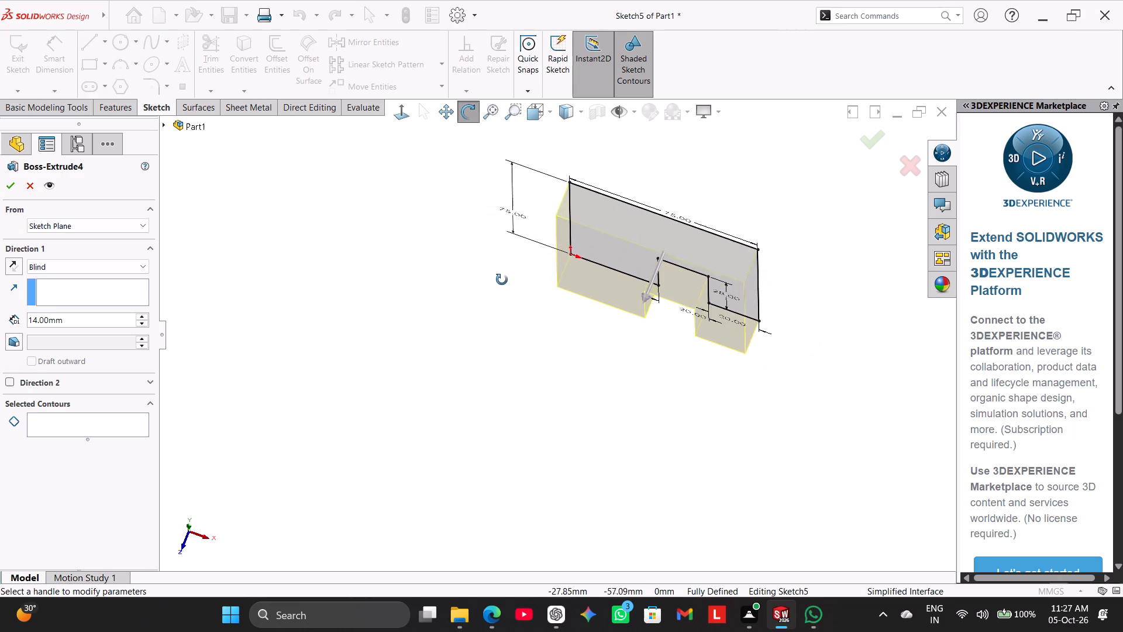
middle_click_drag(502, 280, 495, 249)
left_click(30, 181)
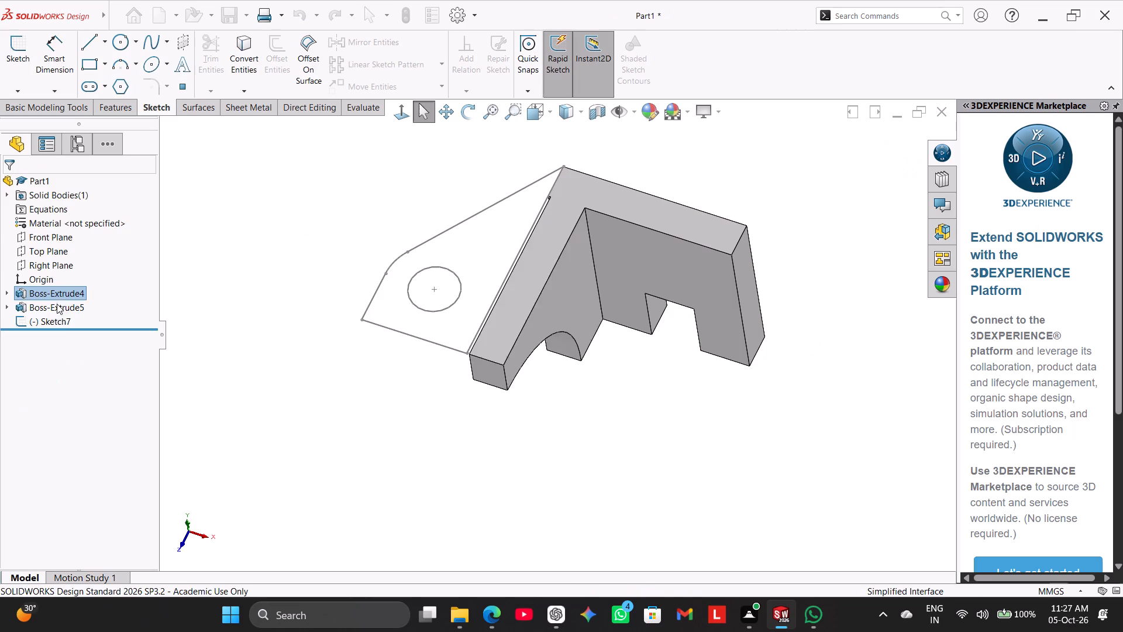
Open the sketch of the 14 mm notched plate for editing.
right_click(56, 293)
left_click(82, 262)
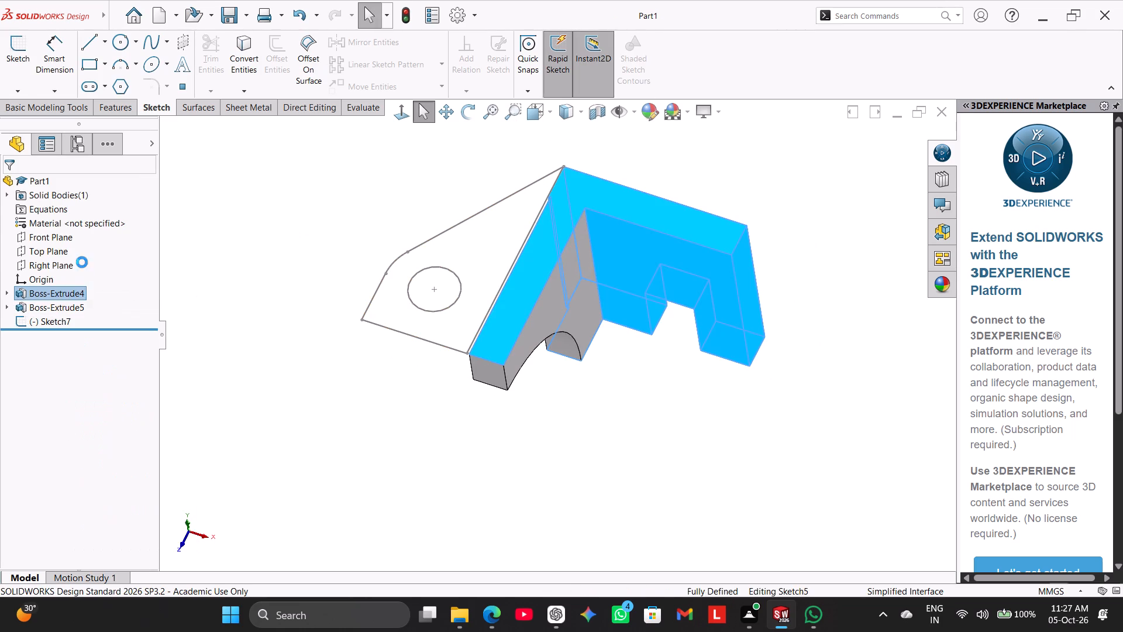
scroll(315, 301, "up", 2)
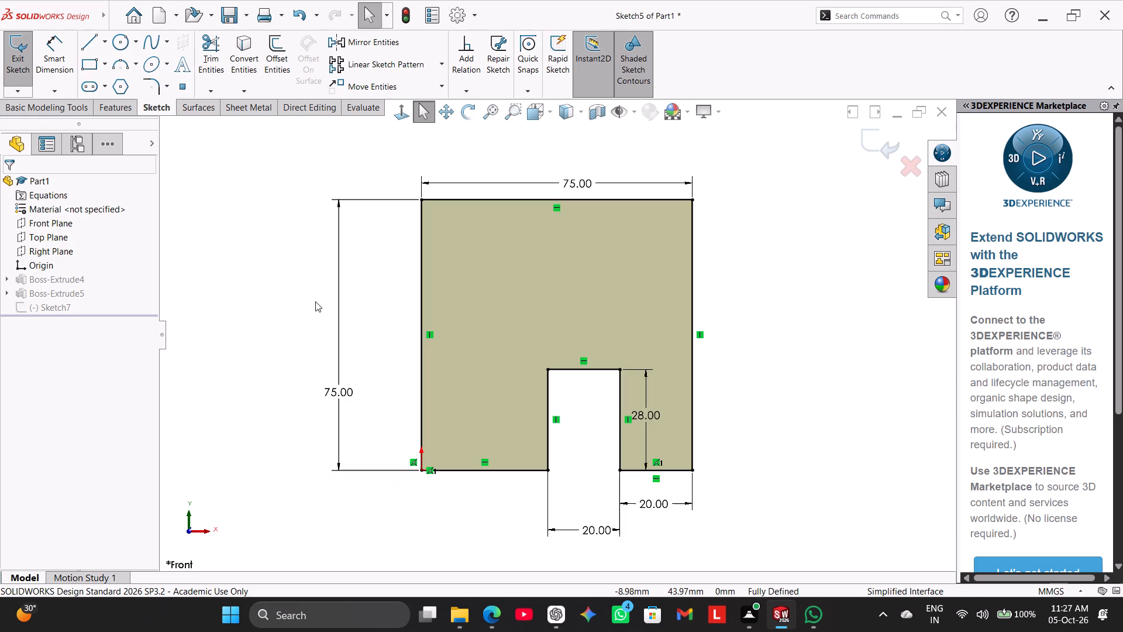
left_click(233, 351)
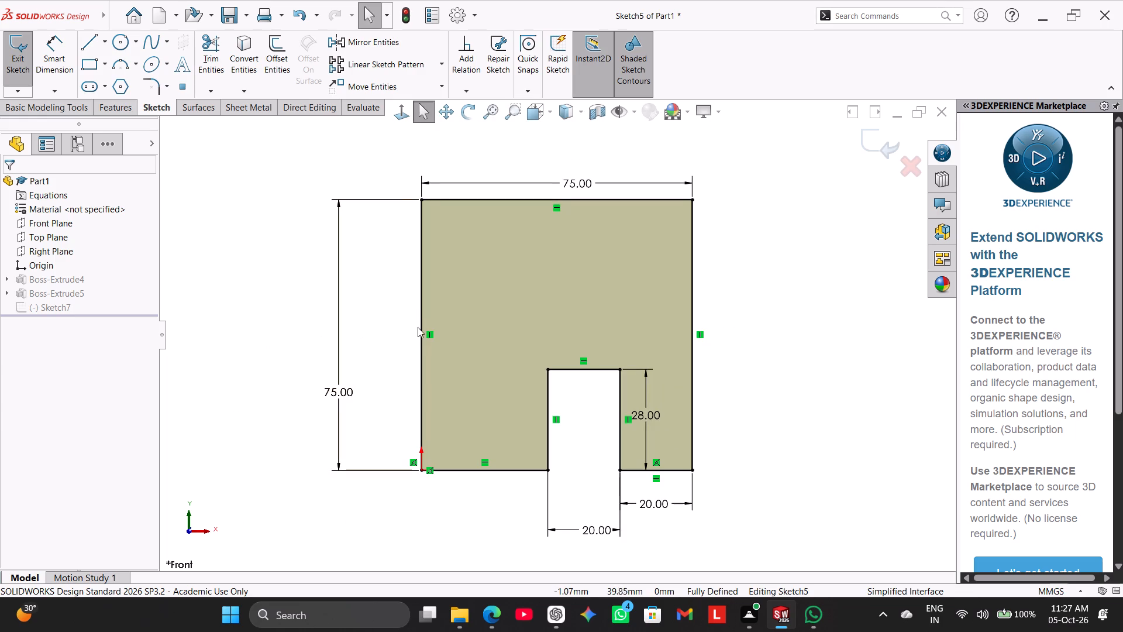
Delete the two relations tying the plate profile to the origin and shift the profile about 5 mm horizontally away from it.
left_click_drag(419, 335, 438, 336)
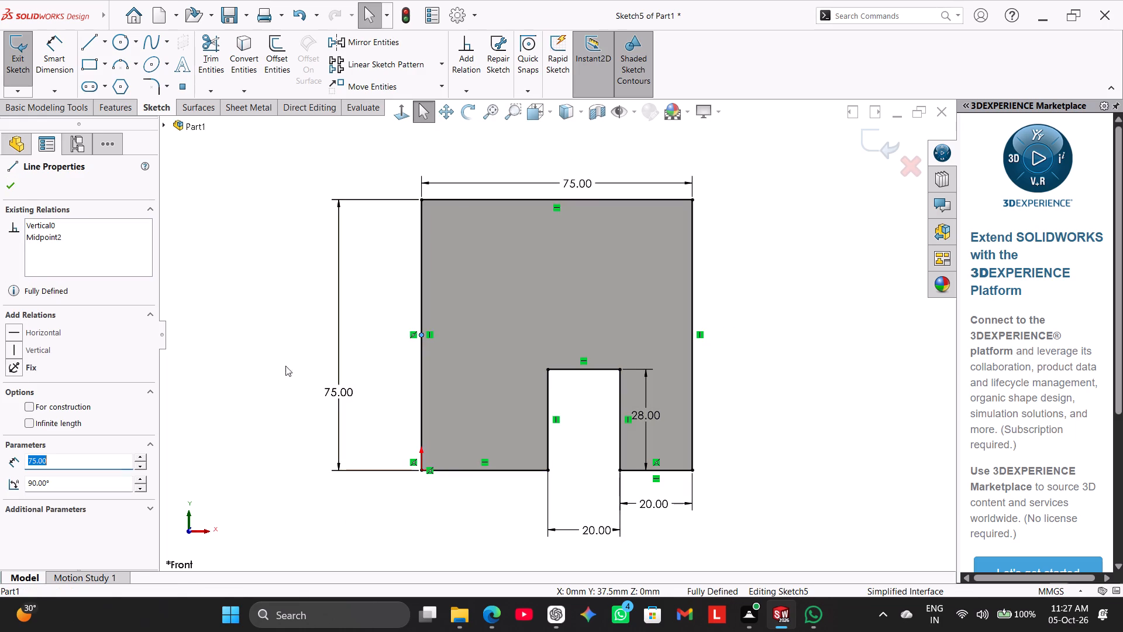
left_click(270, 358)
right_click(429, 473)
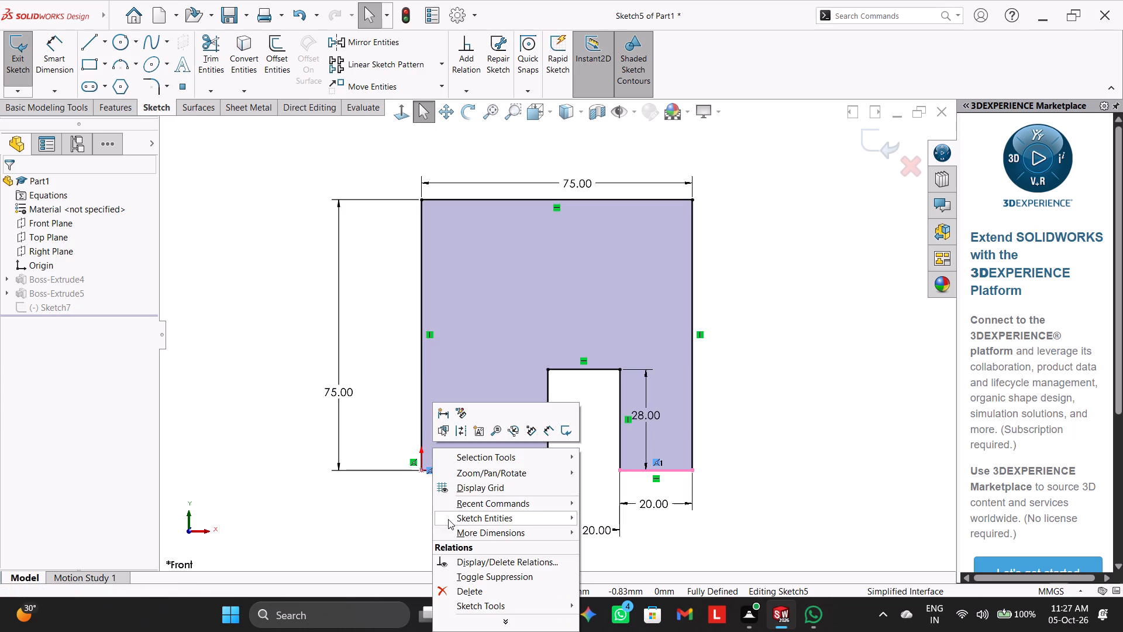
left_click(464, 591)
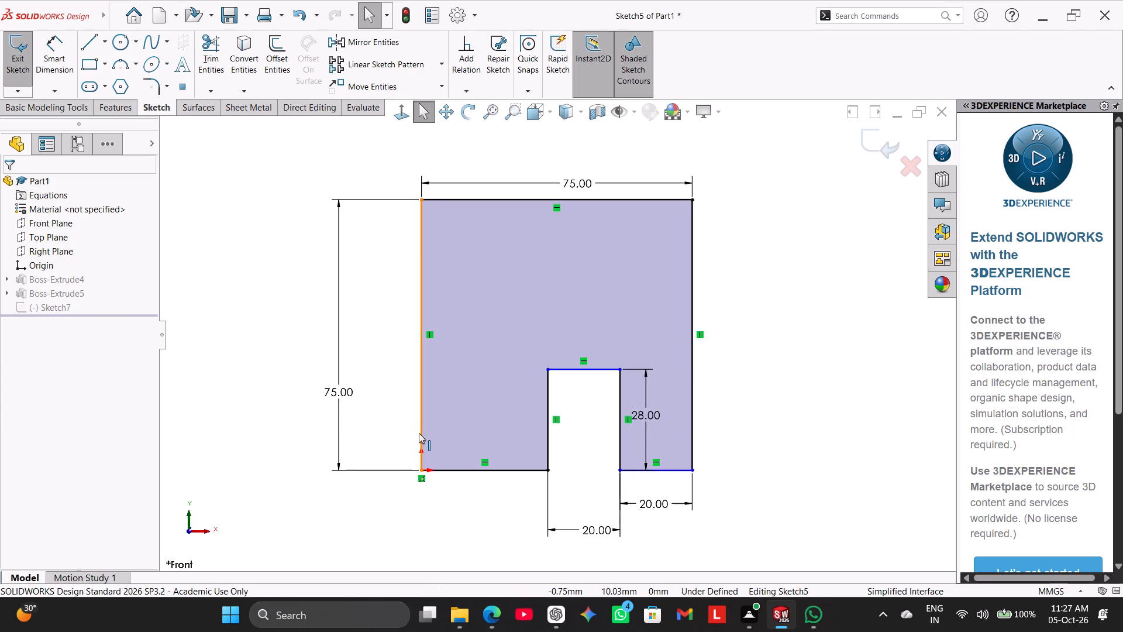
left_click_drag(419, 432, 443, 432)
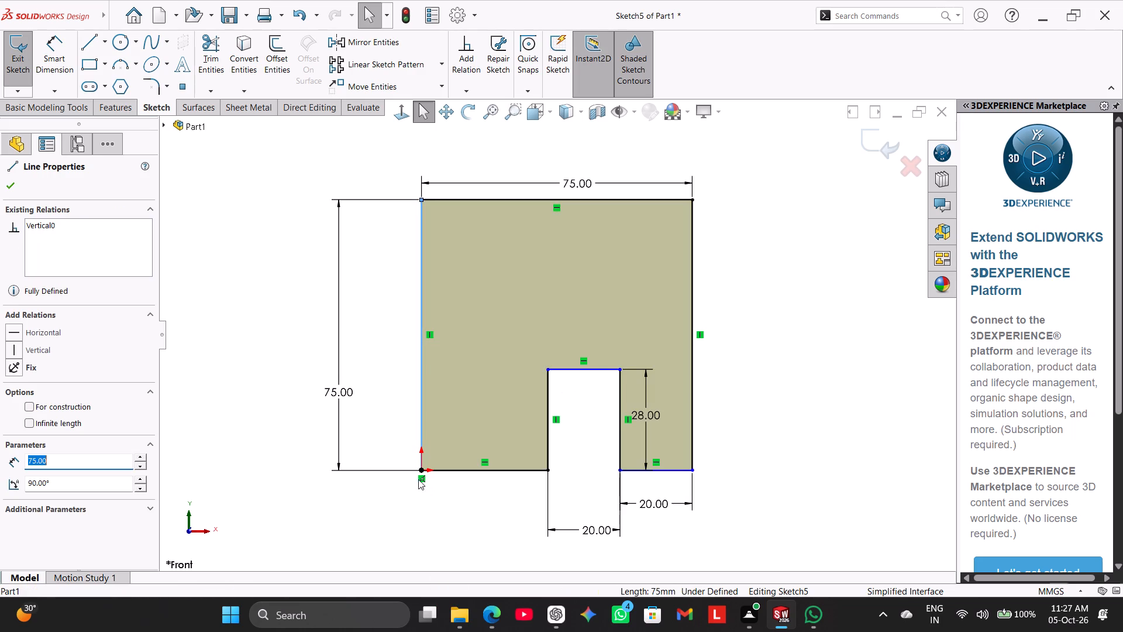
right_click(423, 482)
left_click(461, 588)
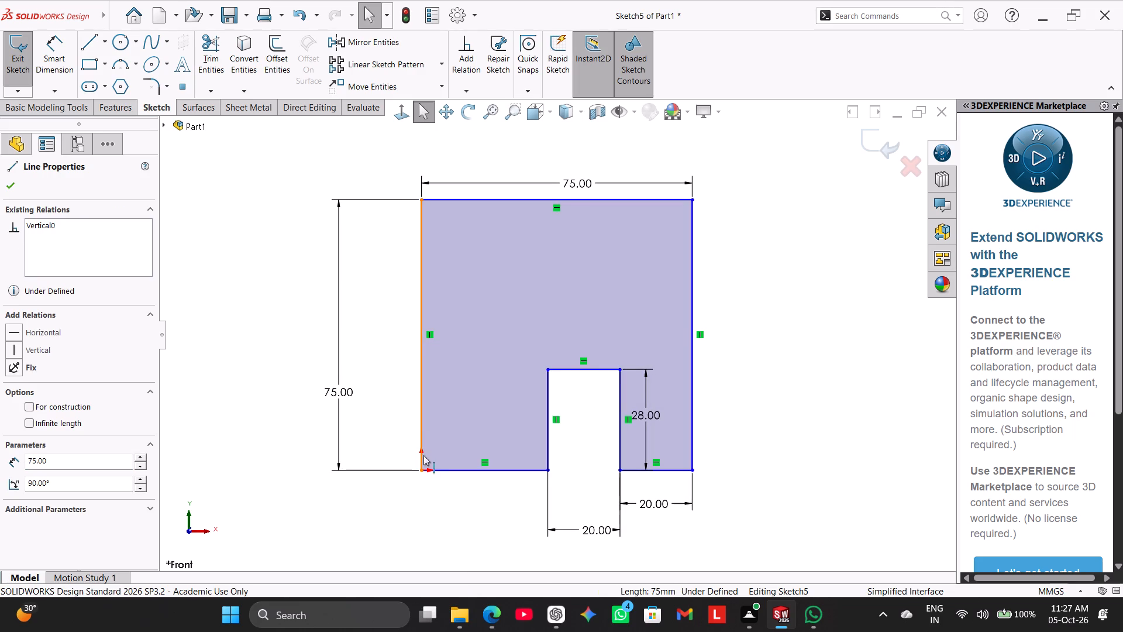
left_click_drag(421, 436, 439, 437)
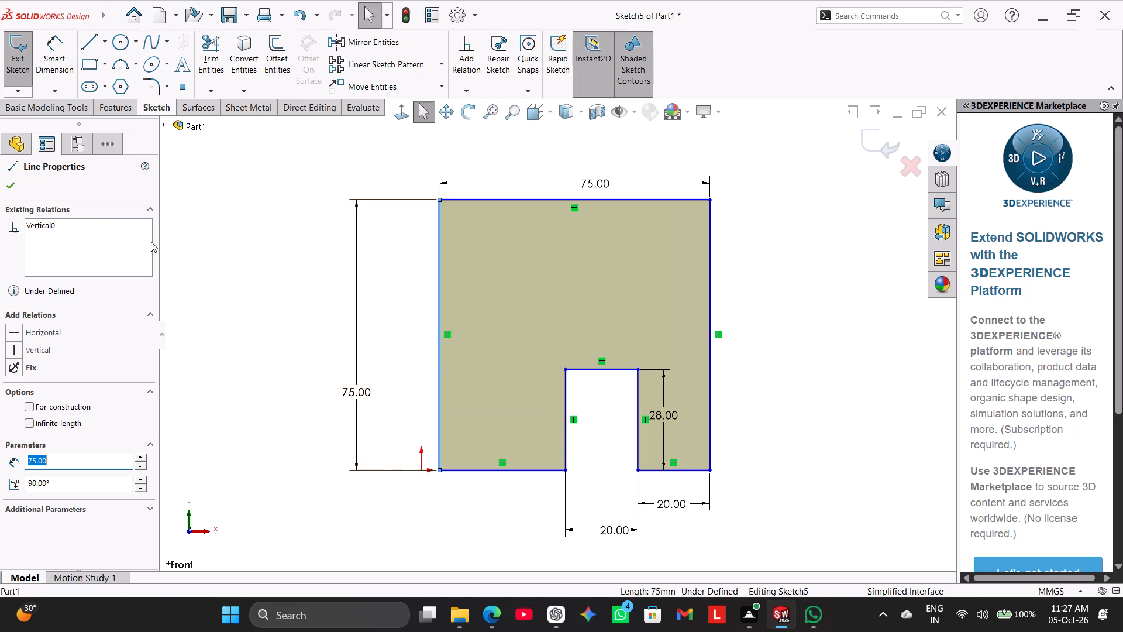
Dimension the horizontal distance from the origin to the plate profile's lower corner nearest it as 1 mm.
left_click(54, 50)
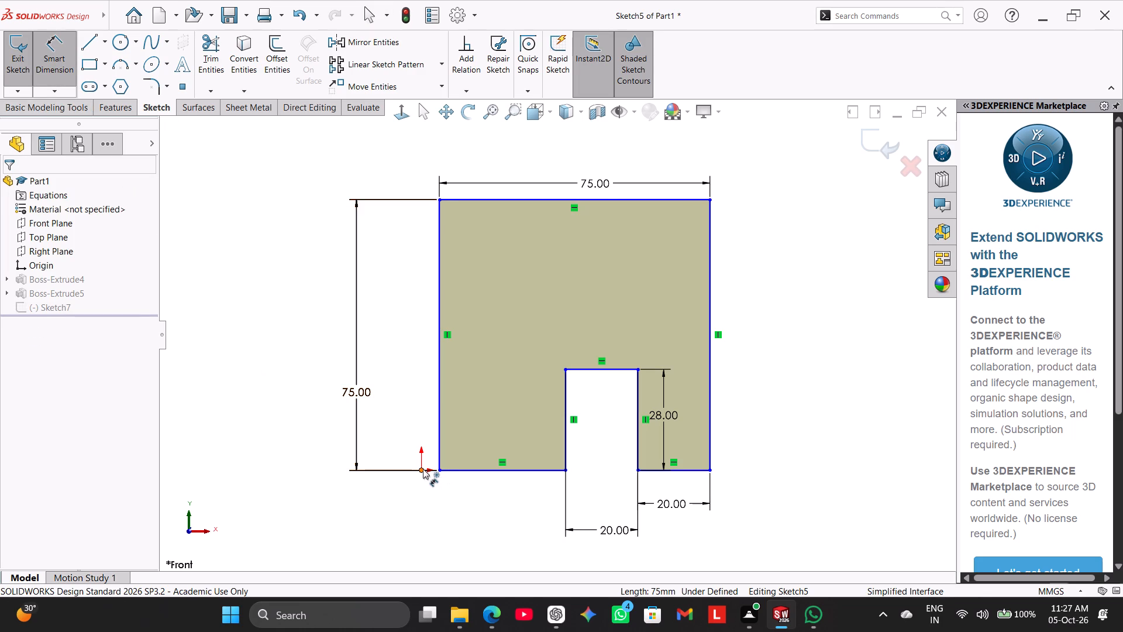
left_click(422, 469)
left_click(441, 468)
left_click(428, 505)
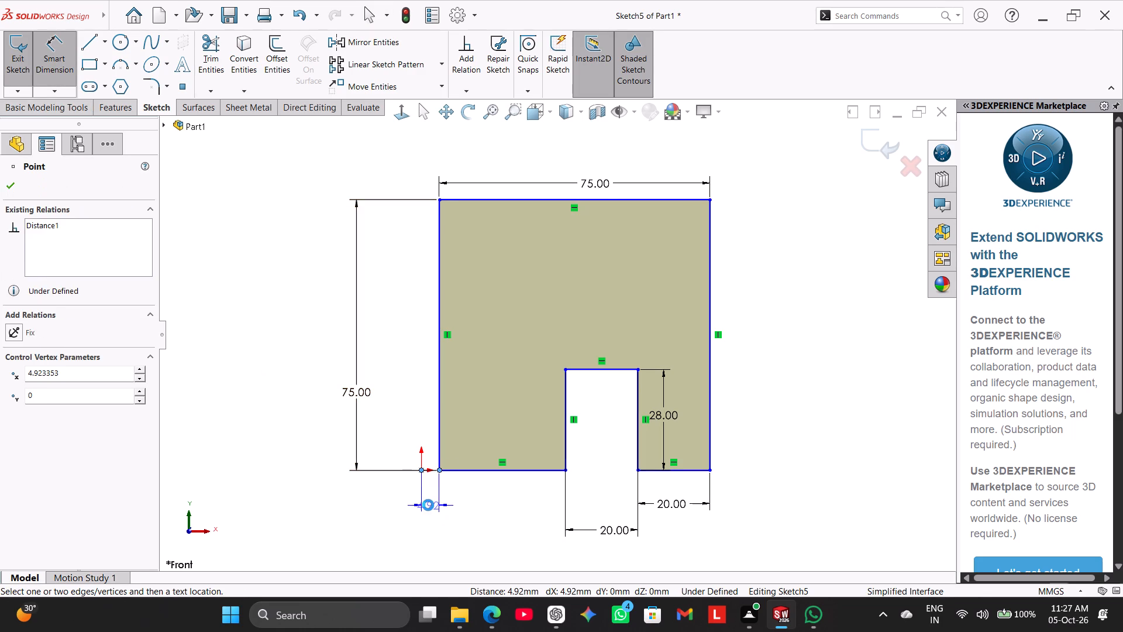
key("1")
key("Return")
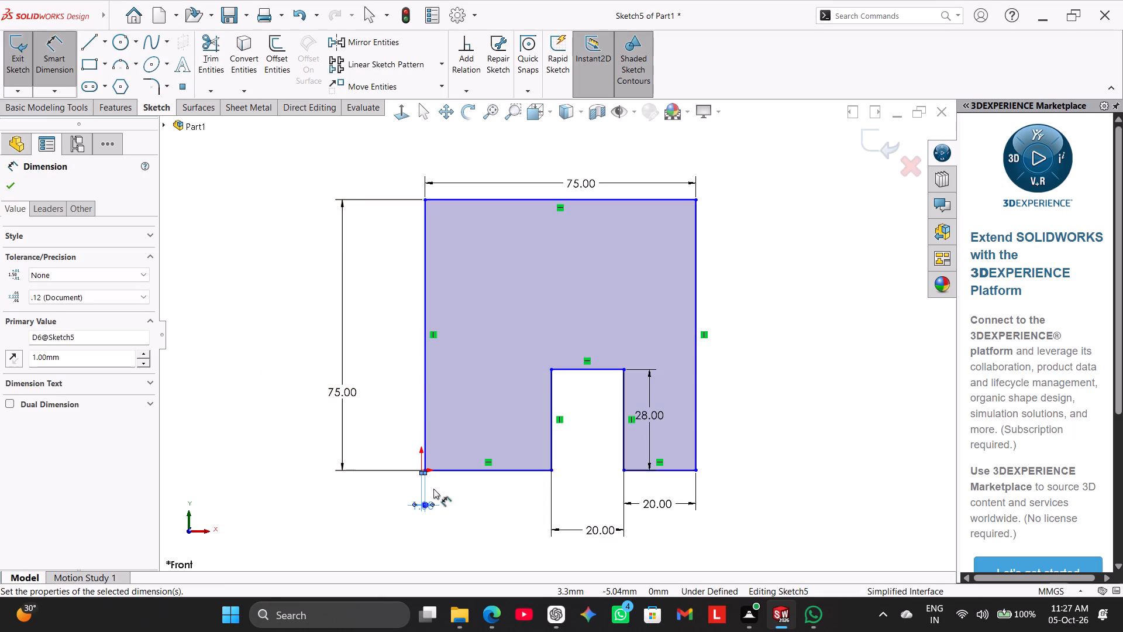
right_click(215, 376)
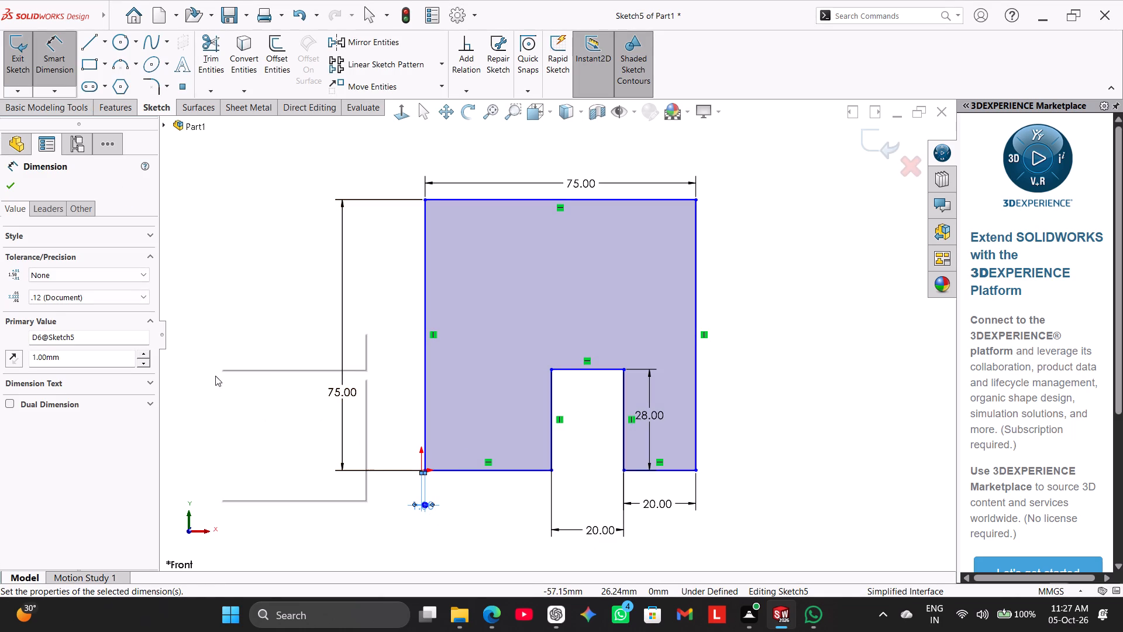
left_click(265, 414)
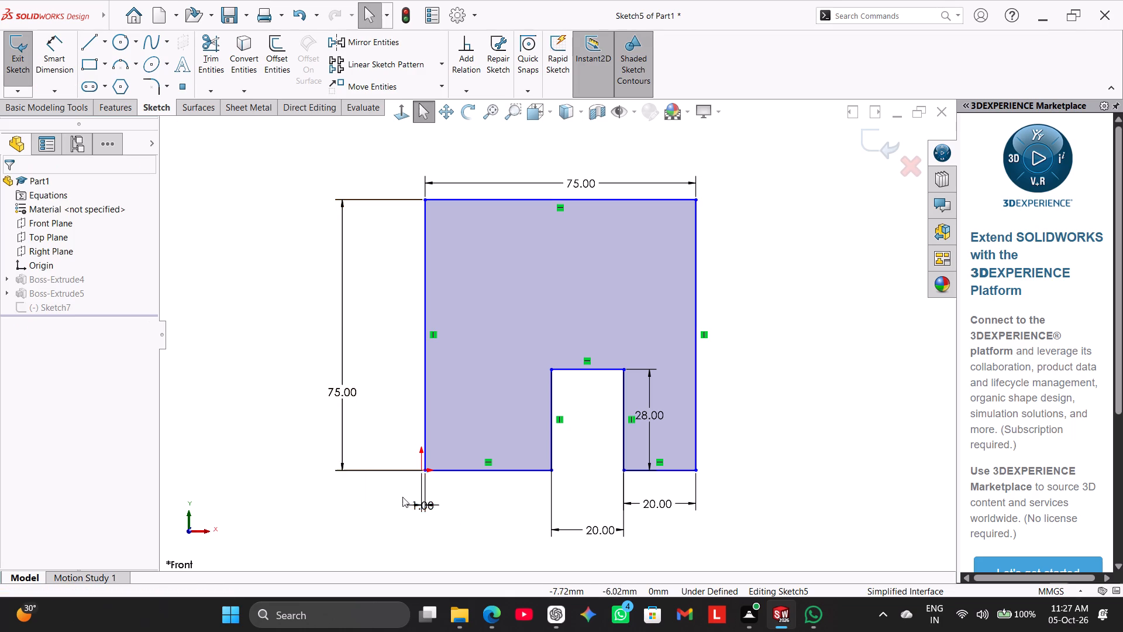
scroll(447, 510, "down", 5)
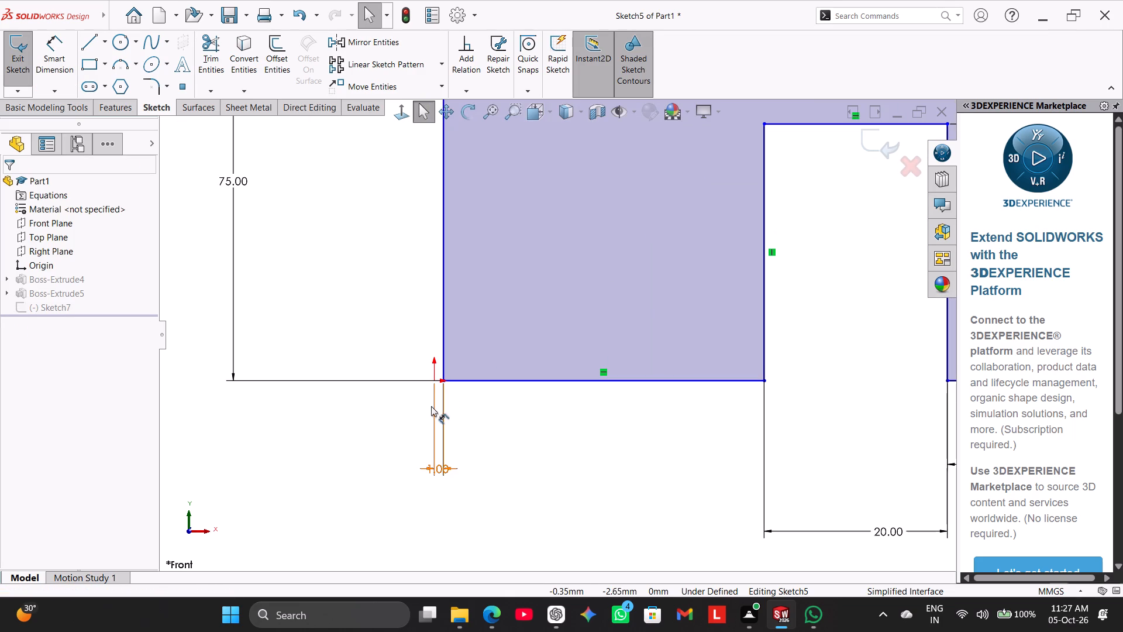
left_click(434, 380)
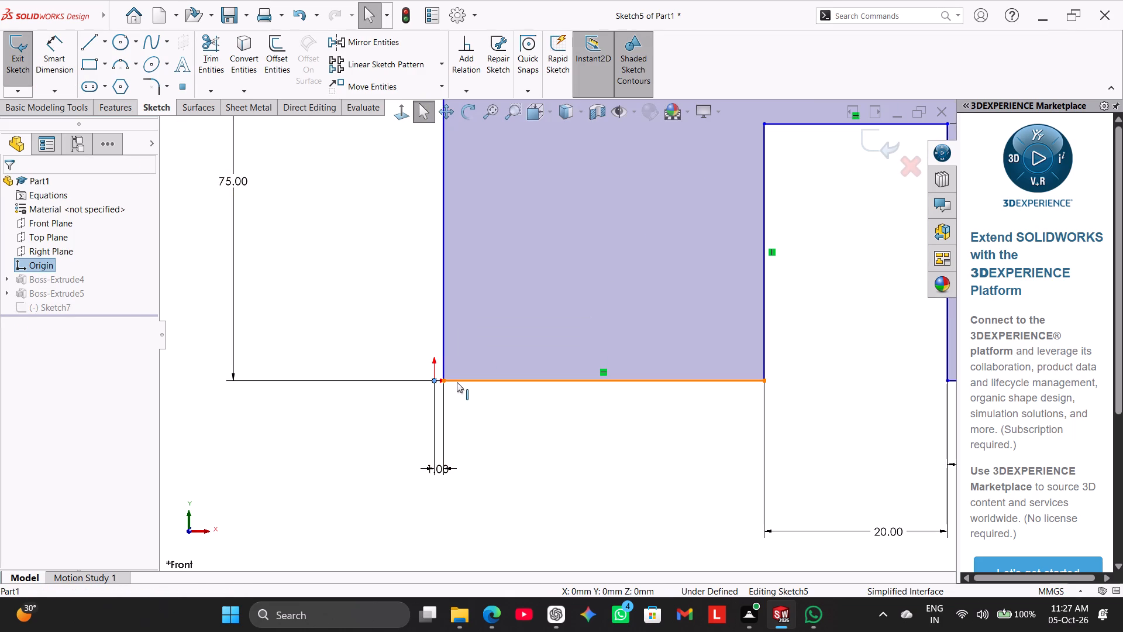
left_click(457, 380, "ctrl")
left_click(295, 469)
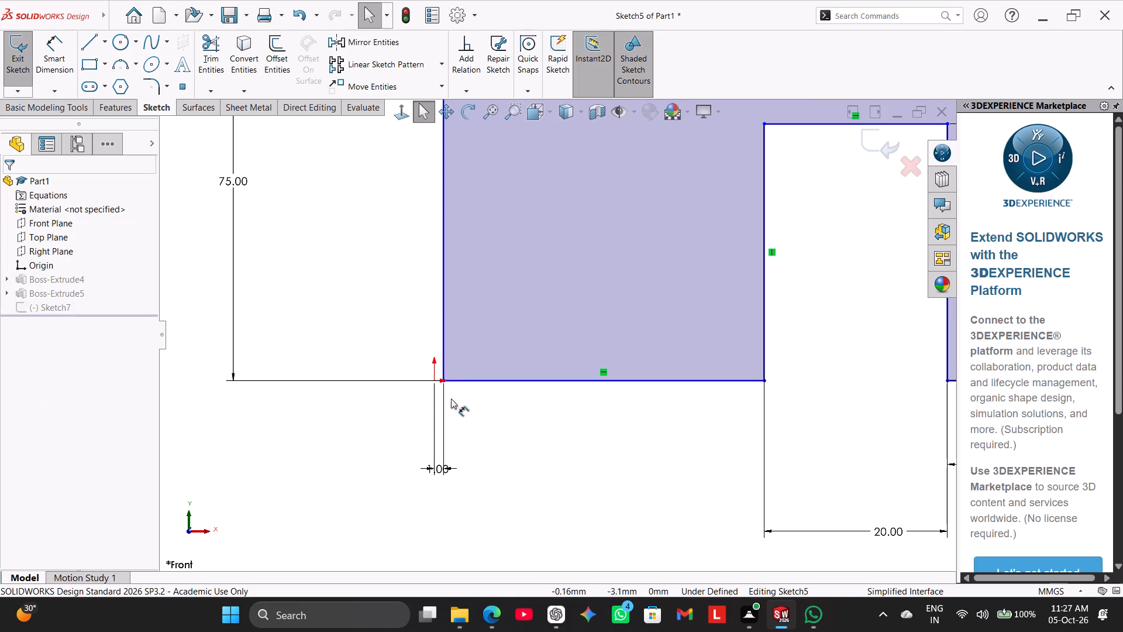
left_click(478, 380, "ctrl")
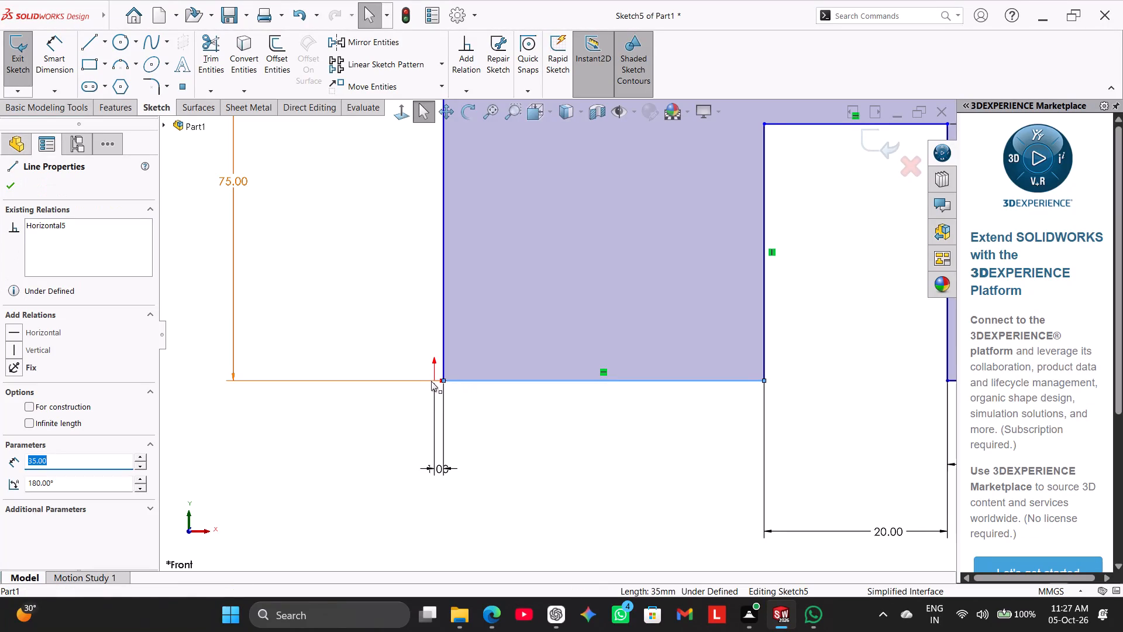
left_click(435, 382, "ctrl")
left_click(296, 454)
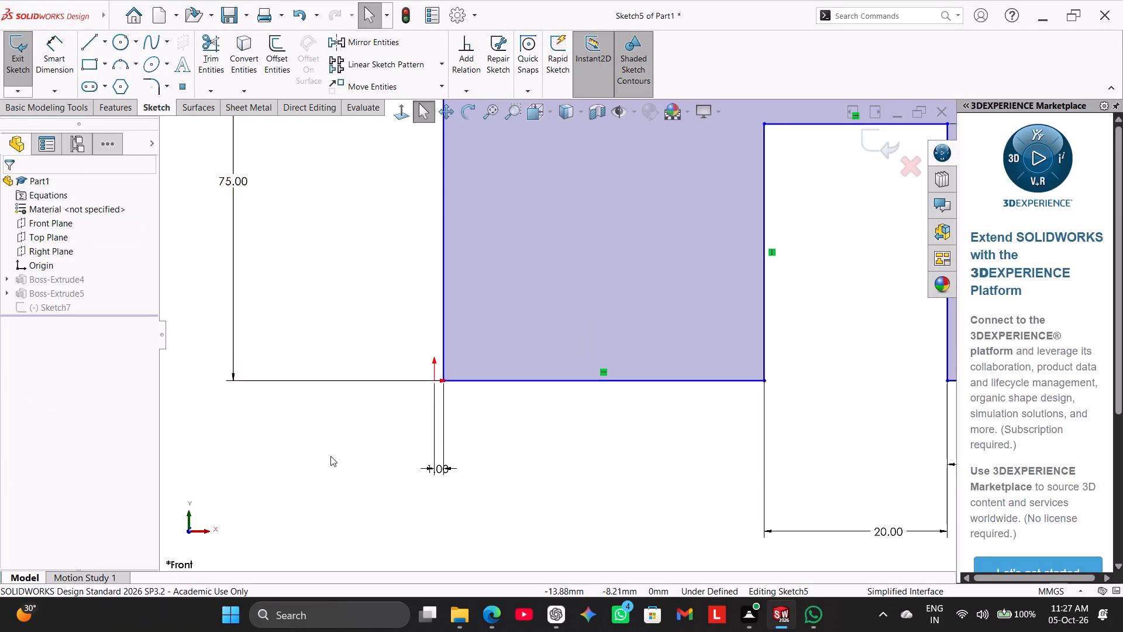
Make the two bottom edges on either side of the plate's notch collinear.
scroll(438, 446, "up", 6)
scroll(567, 334, "up", 1)
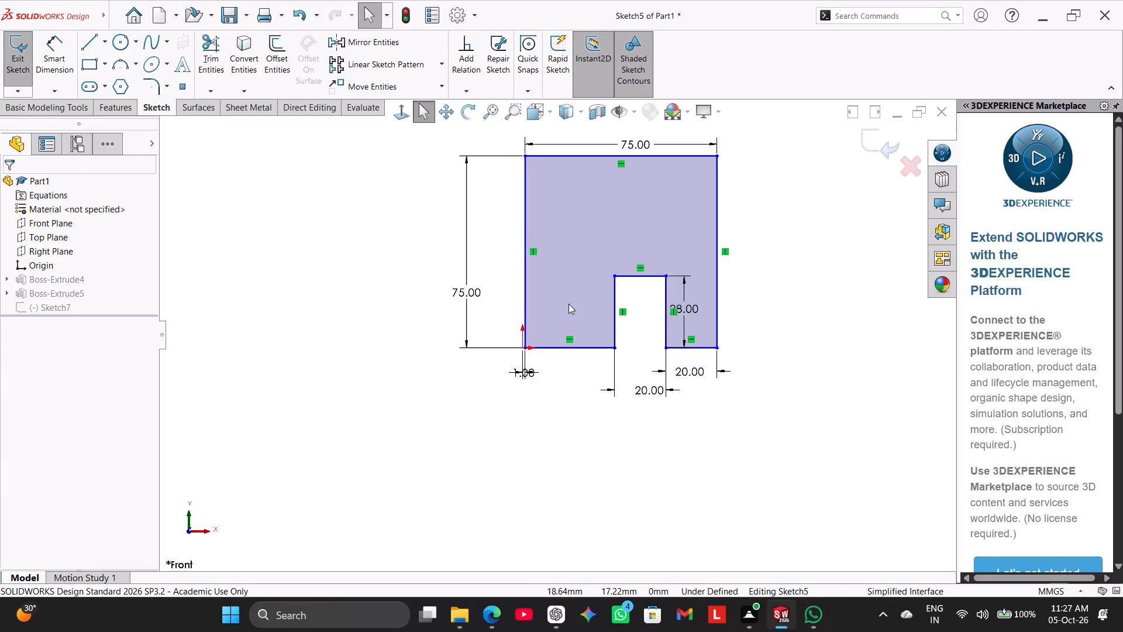
scroll(569, 304, "down", 7)
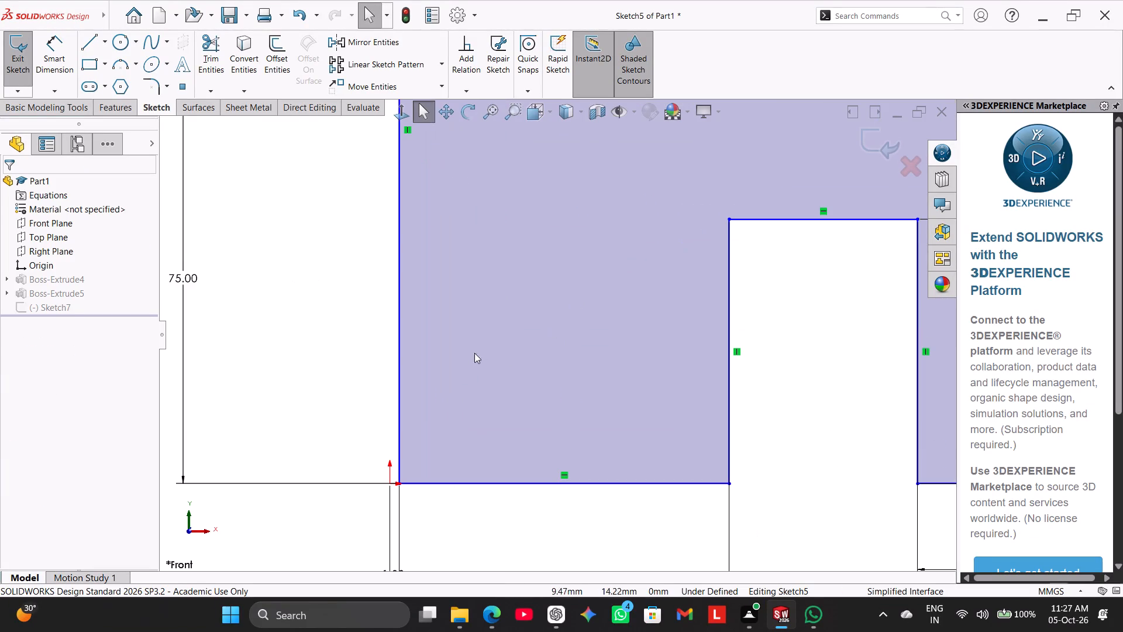
scroll(474, 353, "down", 2)
scroll(411, 403, "up", 8)
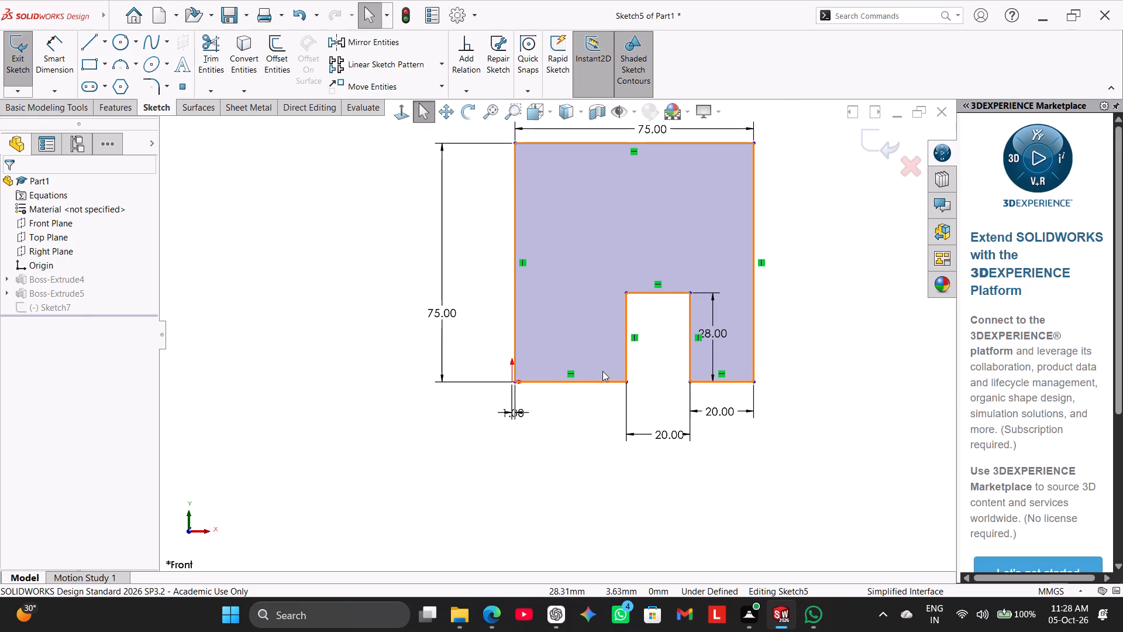
left_click(584, 448)
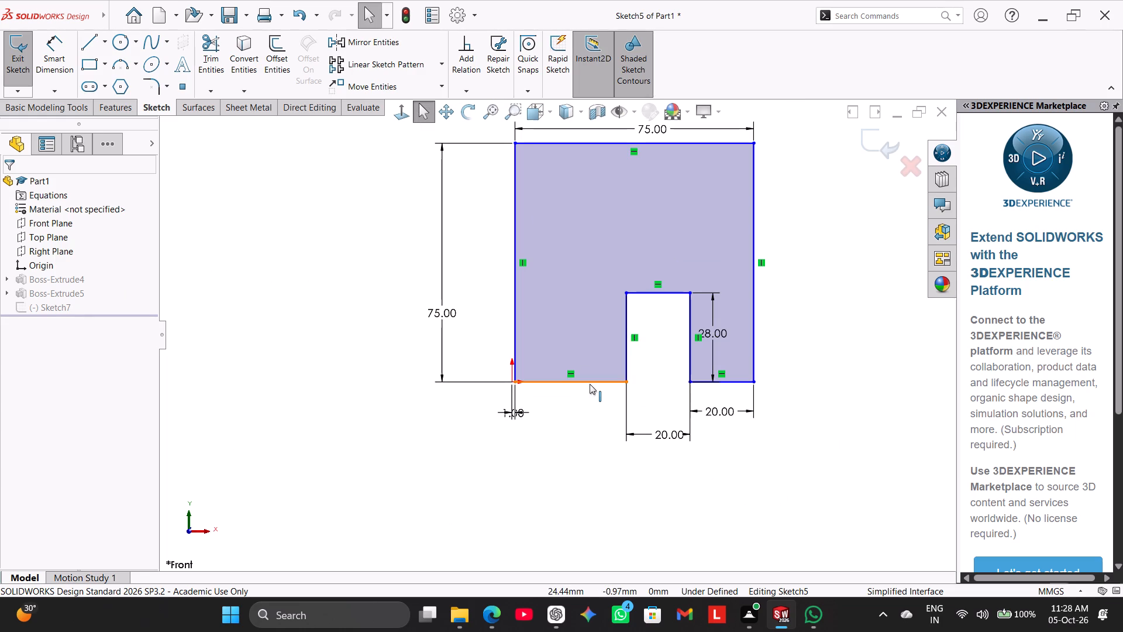
left_click(590, 384, "ctrl")
left_click(722, 384, "ctrl")
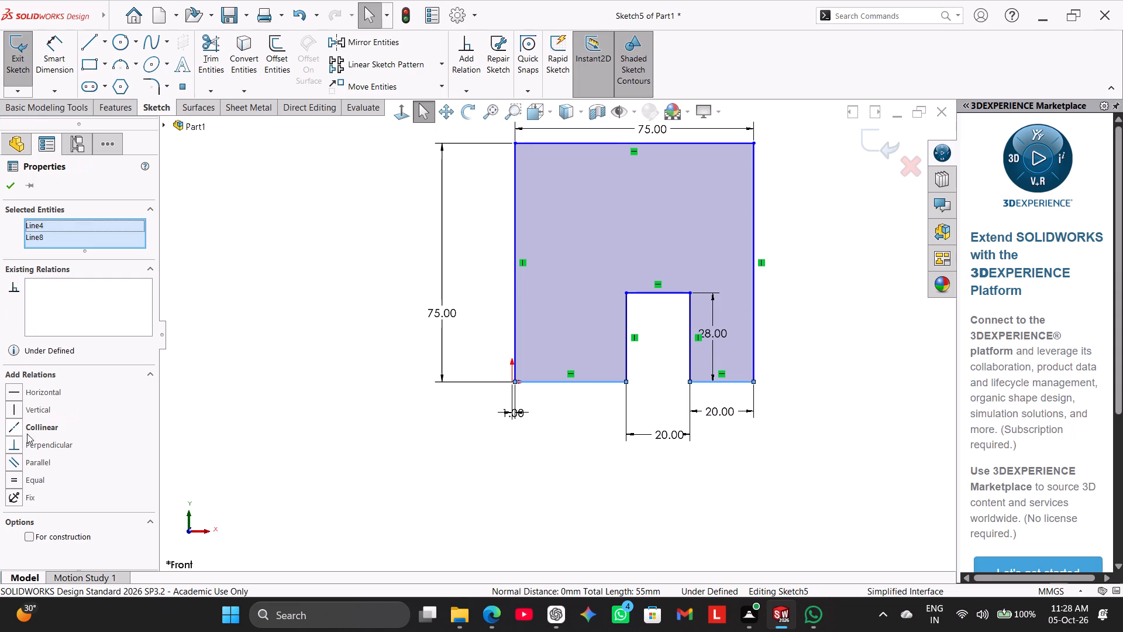
left_click(27, 431)
left_click(259, 454)
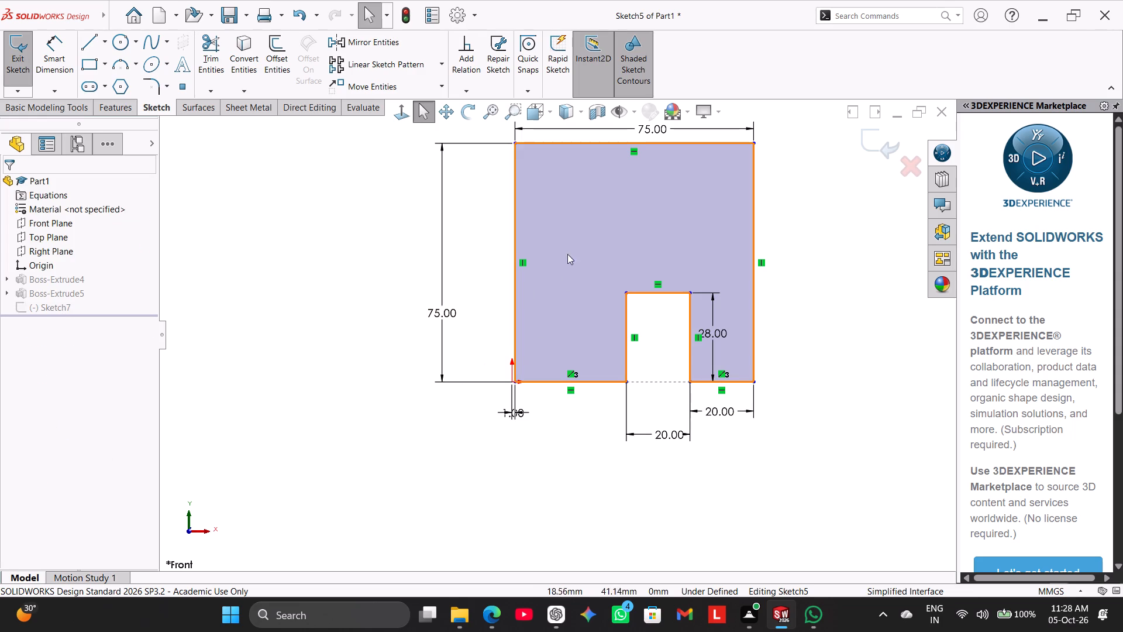
Draw a 76 mm horizontal construction line from the origin to the plate profile's far lower corner and finish the sketch.
scroll(505, 401, "down", 6)
scroll(380, 294, "up", 3)
left_click(101, 40)
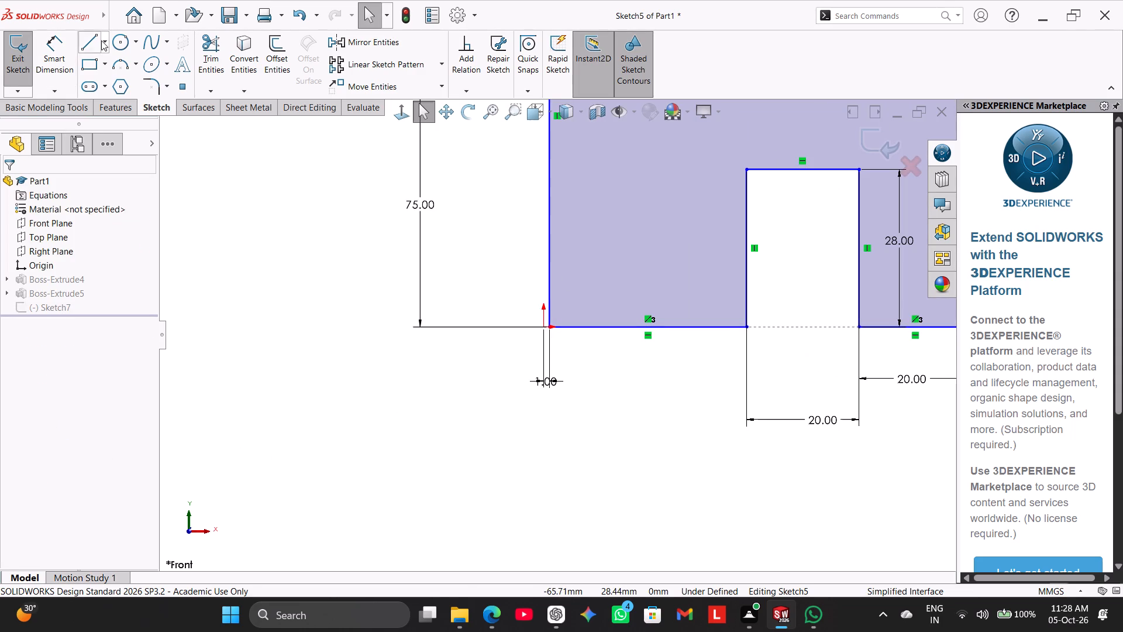
left_click(112, 73)
left_click(543, 329)
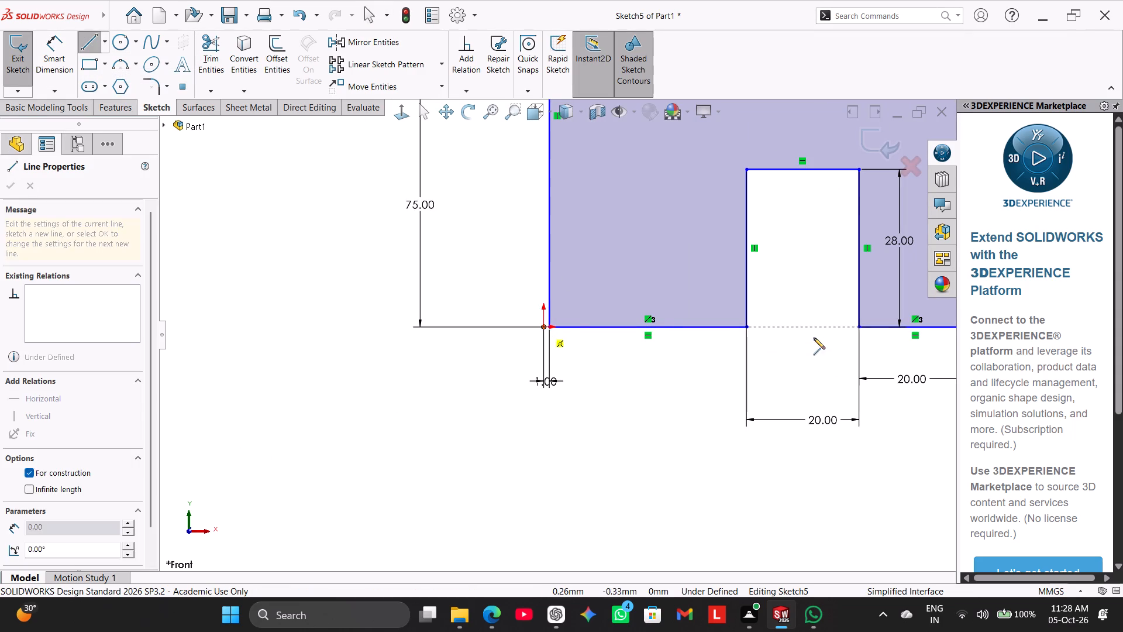
scroll(818, 339, "up", 3)
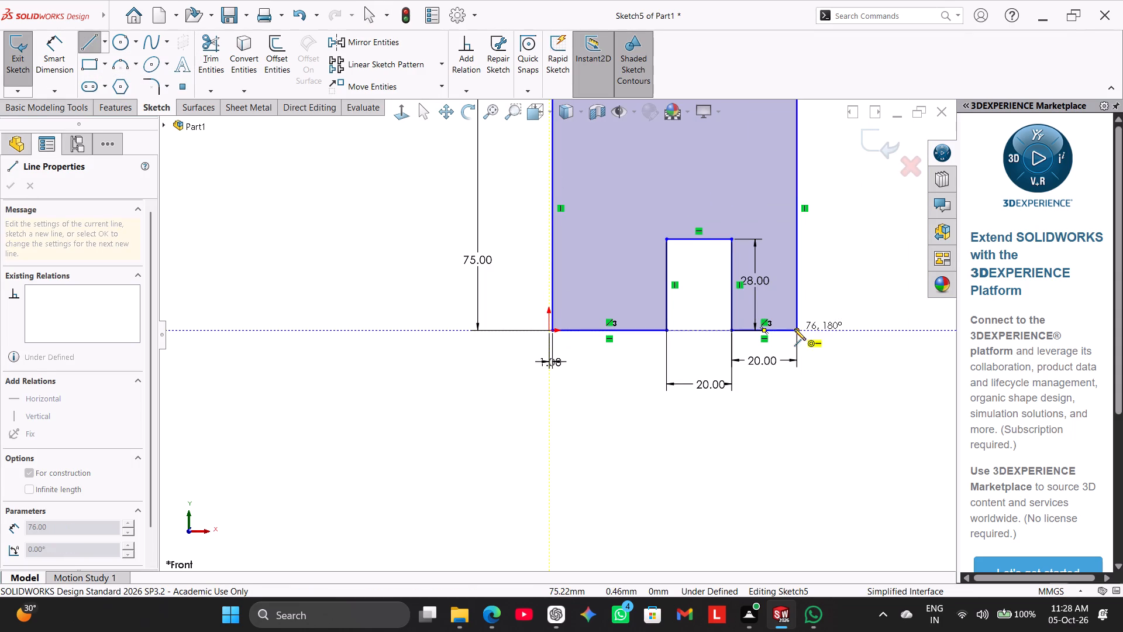
left_click(798, 331)
right_click(427, 413)
left_click(444, 424)
scroll(597, 373, "up", 3)
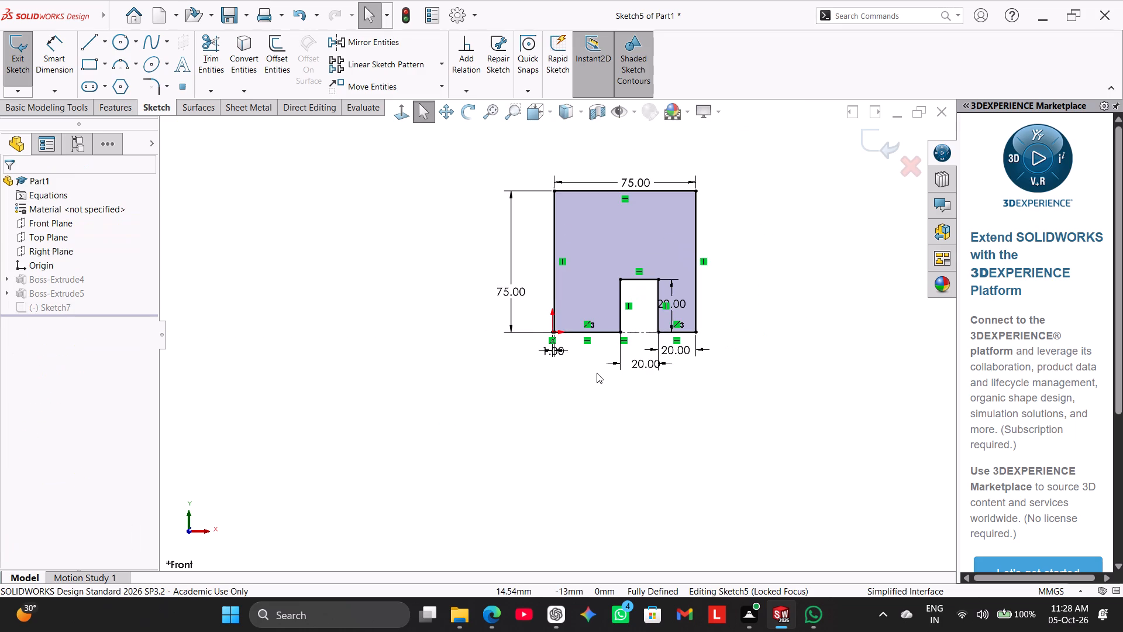
scroll(418, 298, "down", 1)
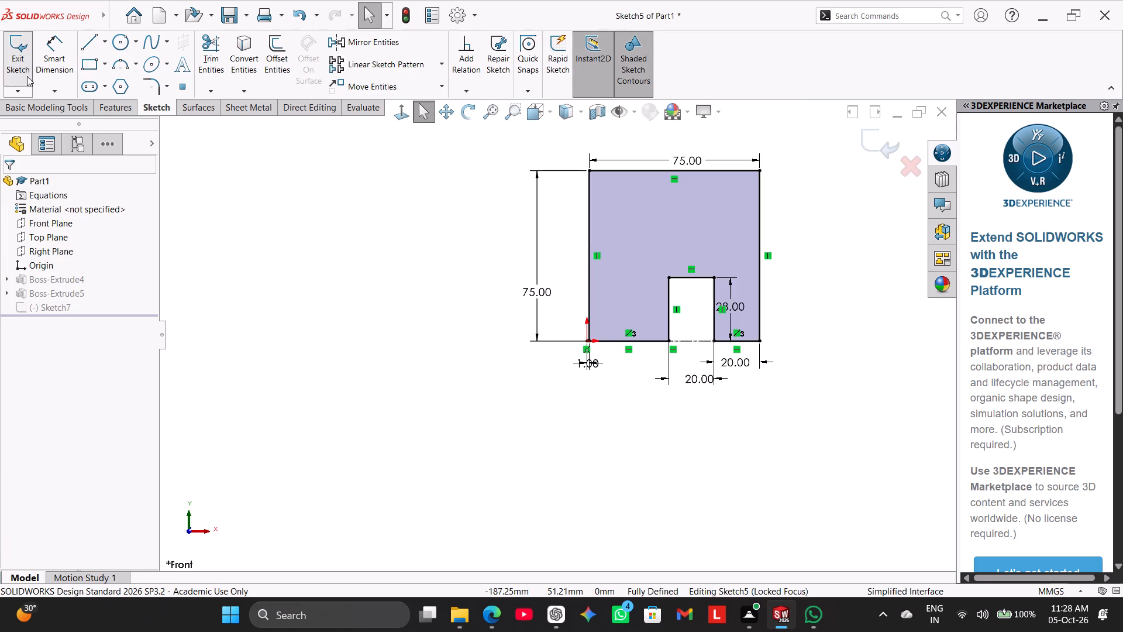
left_click(27, 76)
left_click(359, 256)
Examine the rebuilt part from several angles, checking how the lug sketch sits against the side wall.
middle_click_drag(435, 329, 440, 299)
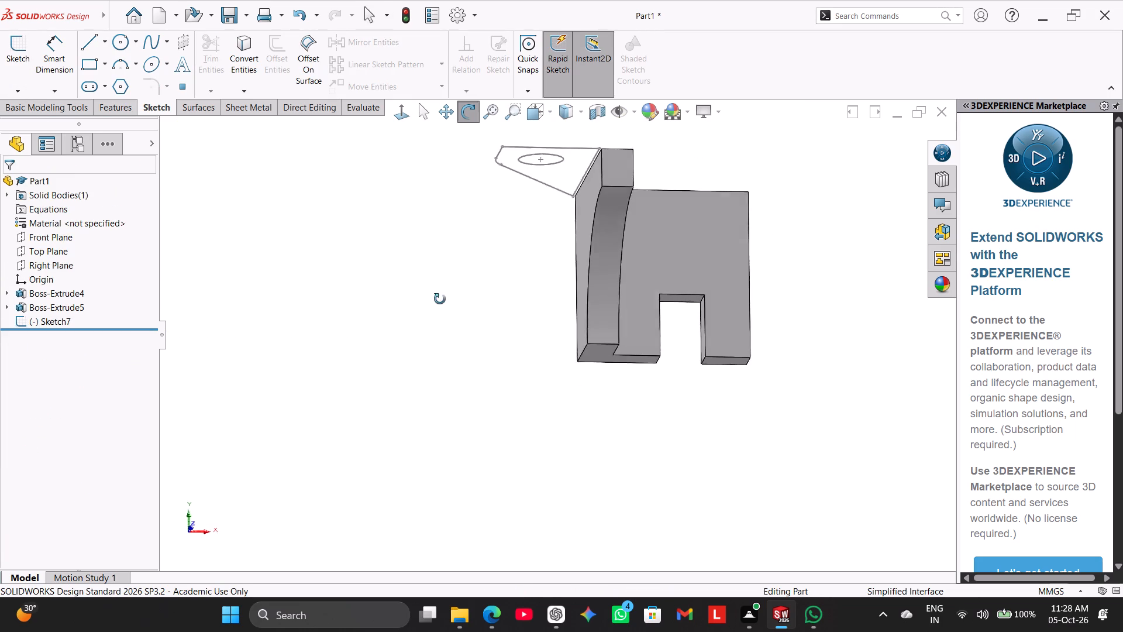
middle_click_drag(440, 299, 396, 424)
scroll(432, 353, "up", 2)
middle_click_drag(438, 321, 462, 375)
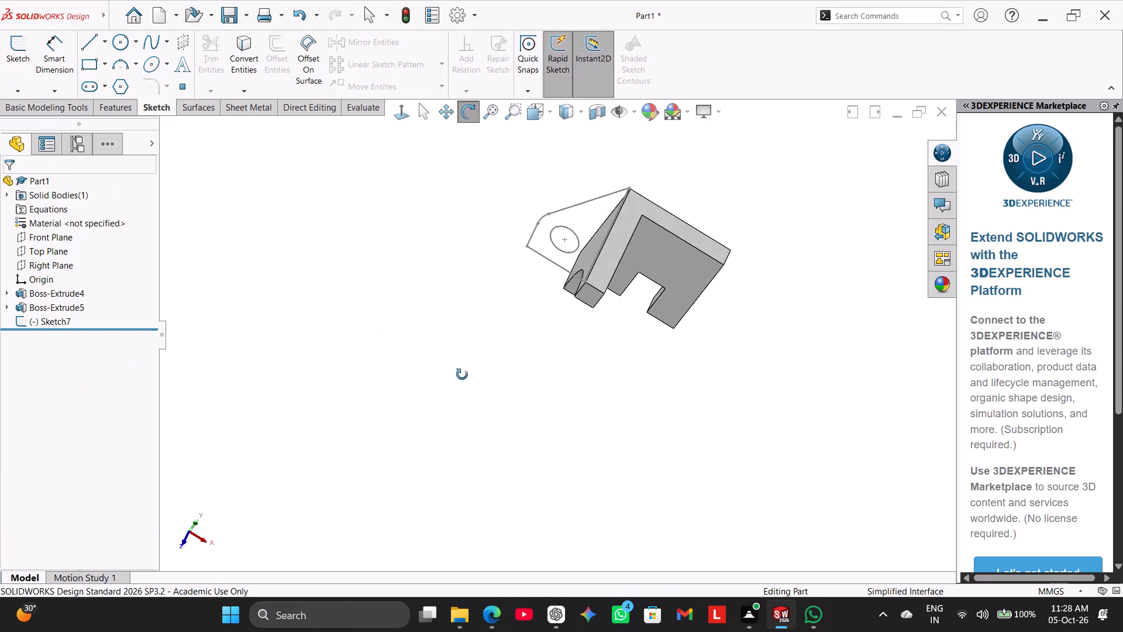
middle_click_drag(462, 375, 463, 382)
scroll(463, 332, "down", 2)
scroll(736, 186, "up", 1)
scroll(737, 182, "down", 3)
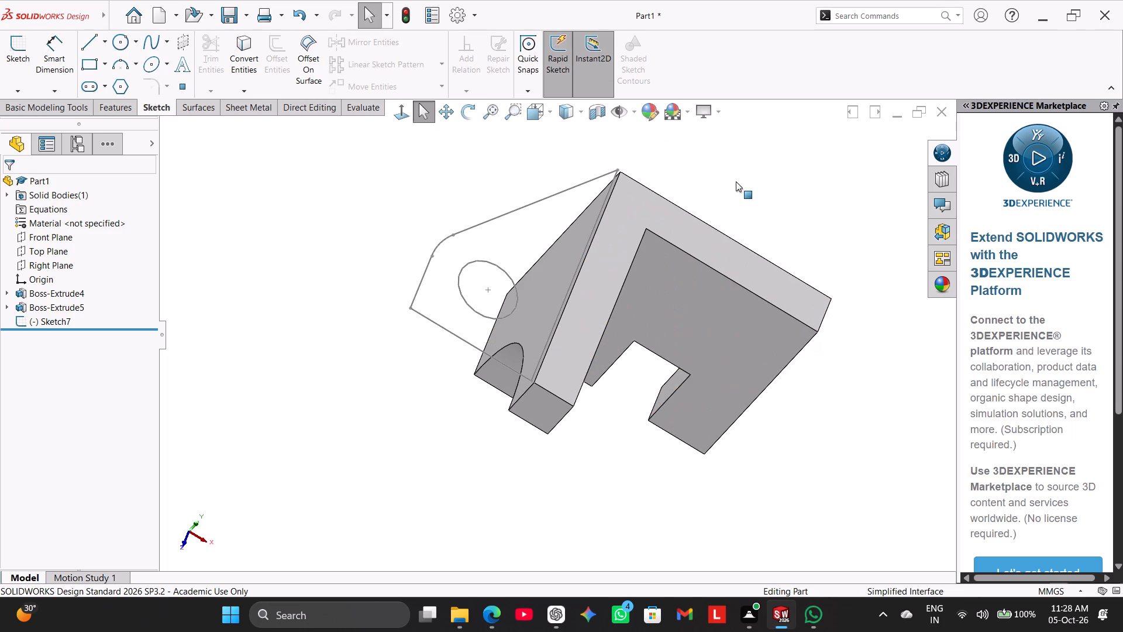
scroll(676, 166, "down", 1)
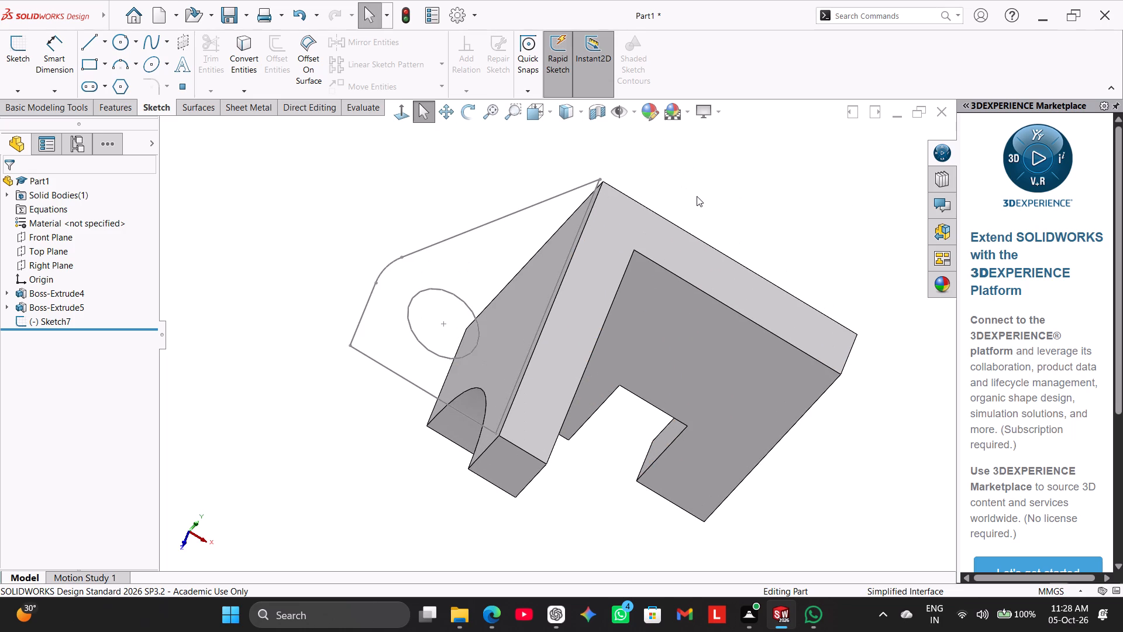
middle_click_drag(697, 196, 684, 187)
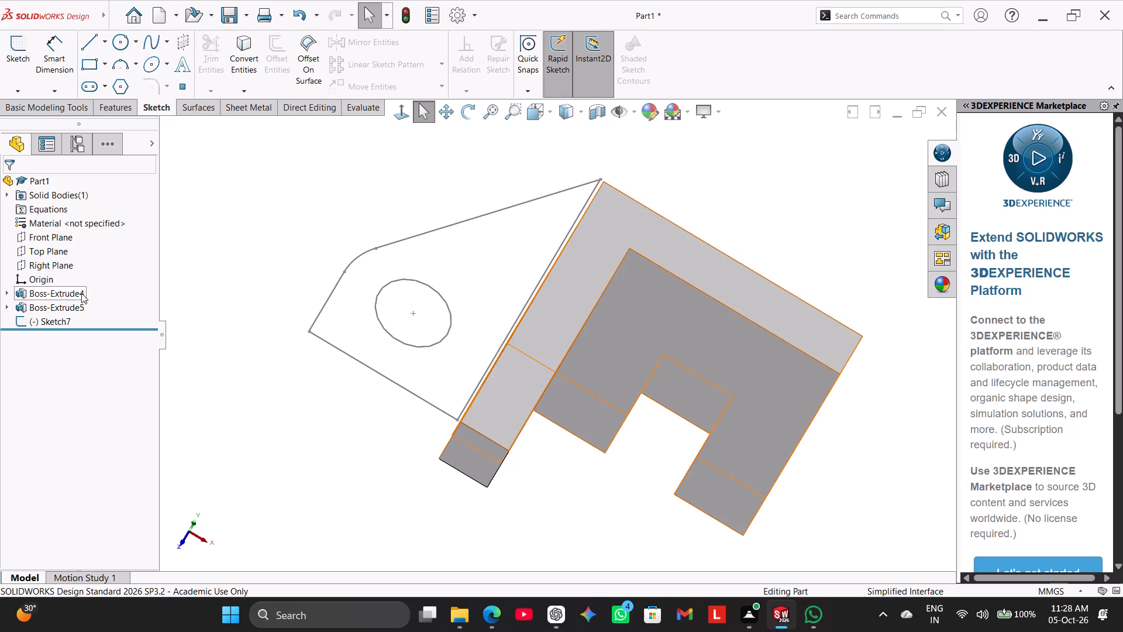
Open the lug sketch for editing and delete the coincident relation tying its corner to the origin.
left_click(61, 318)
left_click(76, 284)
left_click(352, 182)
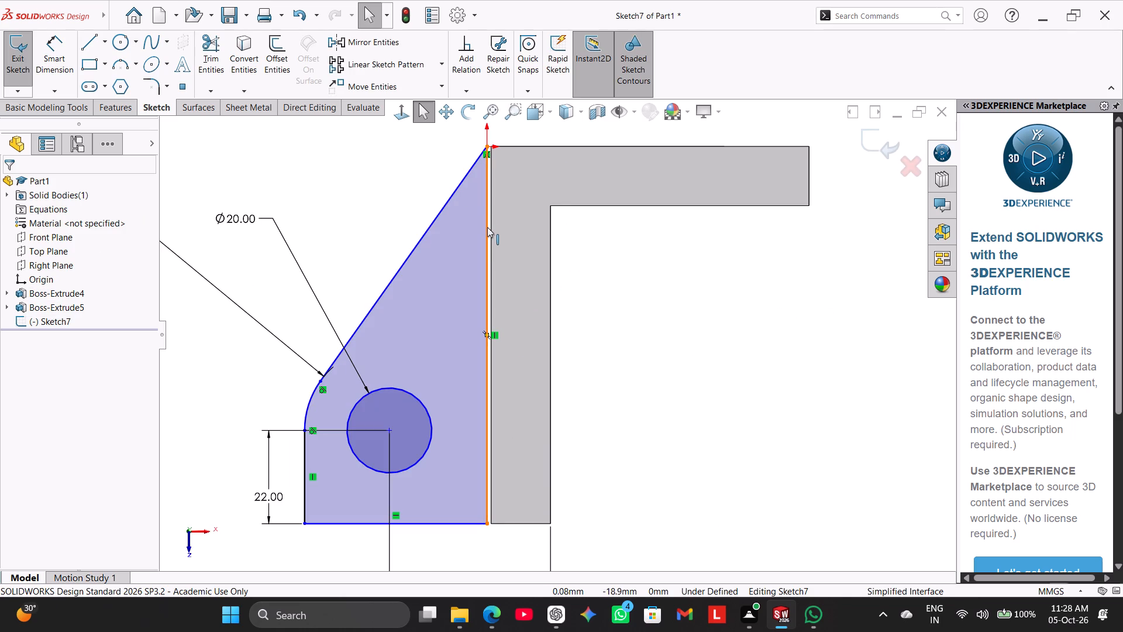
right_click(488, 152)
left_click(528, 304)
Make the lug profile's pointed corner coincident with the adjacent corner of the solid.
scroll(488, 177, "down", 3)
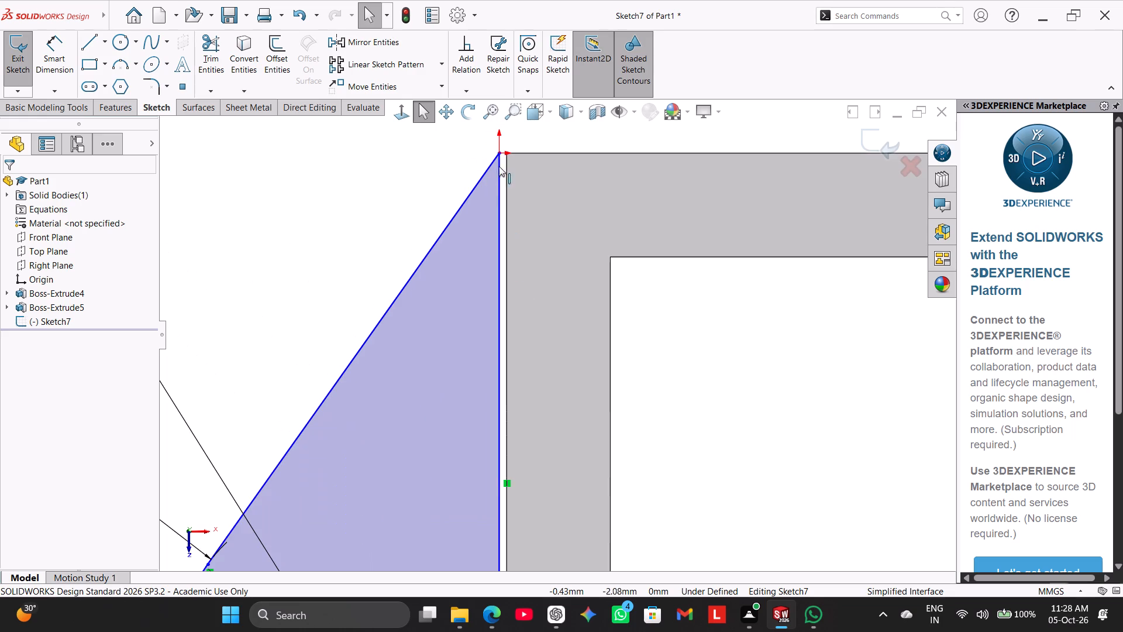
left_click(498, 150, "ctrl")
left_click(507, 152, "ctrl")
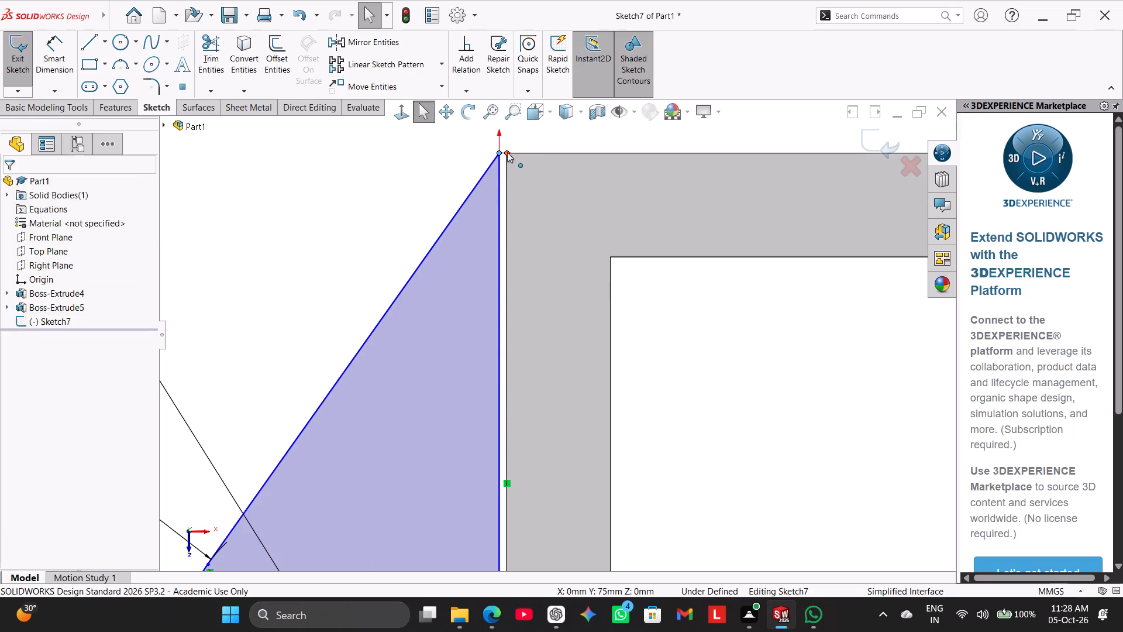
left_click(34, 425)
left_click(212, 314)
Make the lug profile's 22 mm-side base line collinear with the end edge of the side wall.
scroll(400, 349, "up", 3)
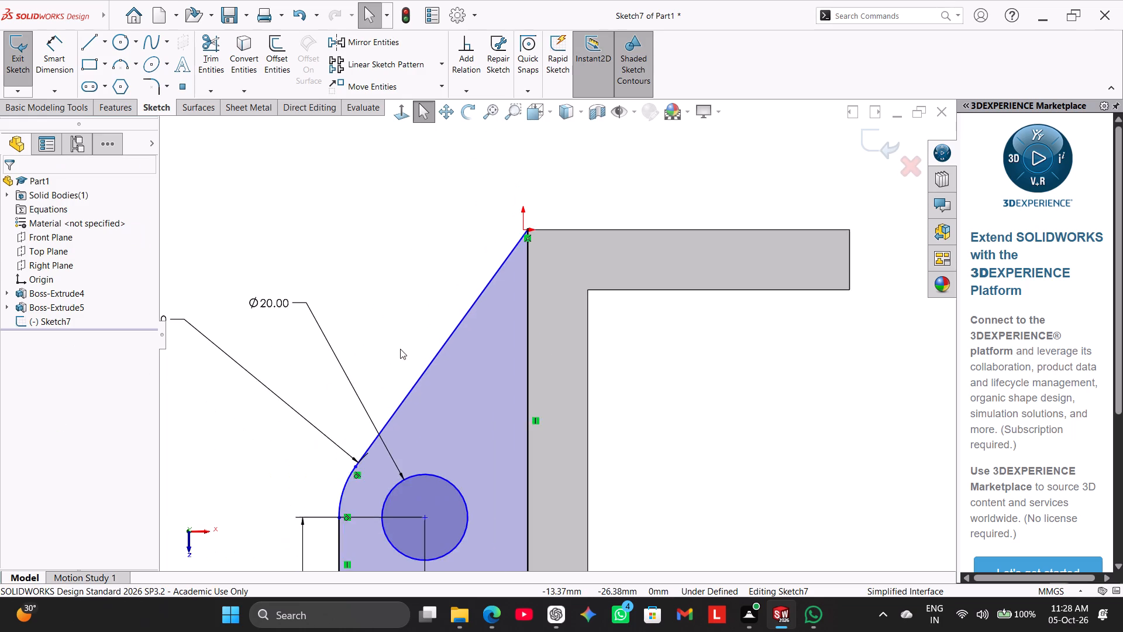
scroll(529, 432, "up", 2)
scroll(538, 461, "down", 2)
scroll(542, 493, "up", 2)
scroll(542, 486, "down", 2)
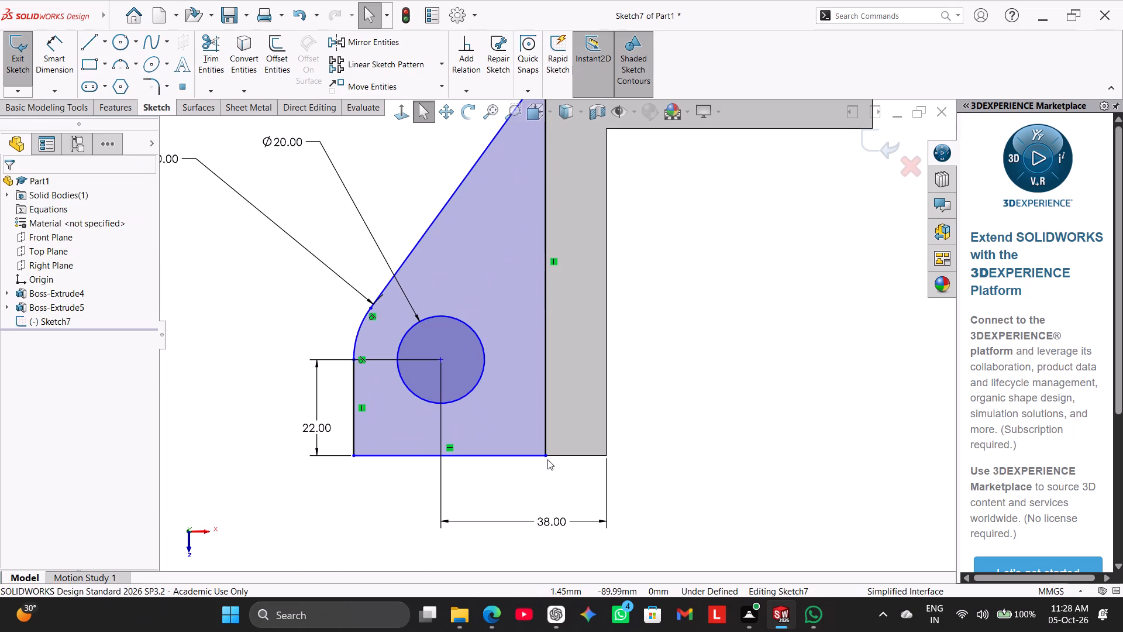
left_click(563, 455, "ctrl")
left_click(537, 454, "ctrl")
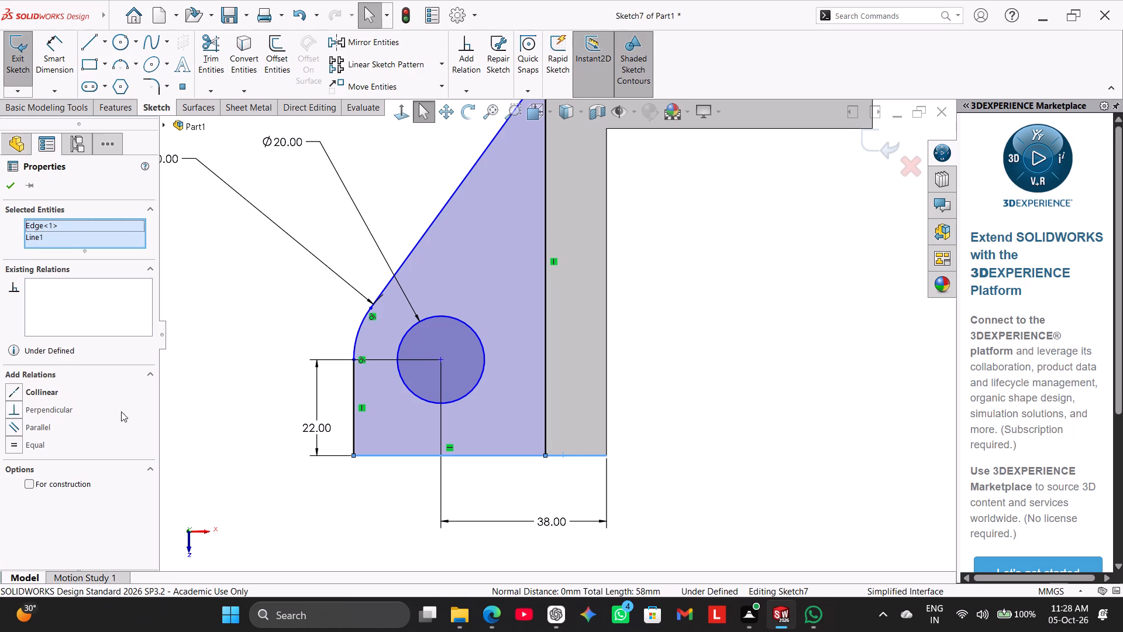
left_click(40, 394)
left_click(172, 413)
scroll(492, 321, "up", 3)
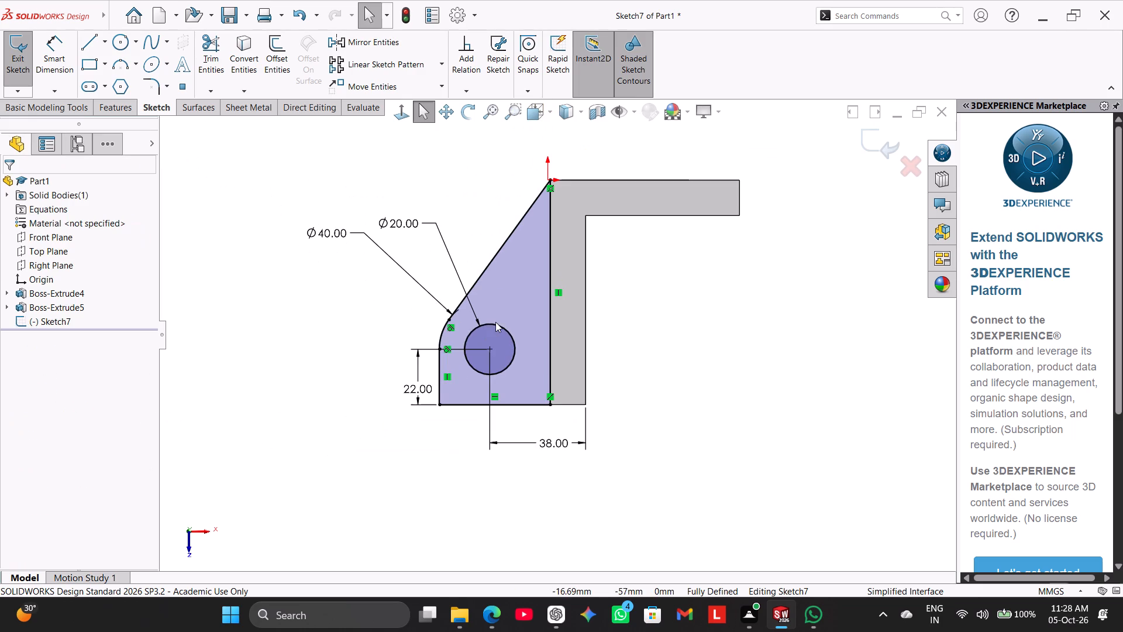
Extrude the lug profile 14 mm blind in the reversed, downward direction, merged with the body.
left_click(115, 109)
left_click(40, 71)
middle_click_drag(372, 453, 368, 436)
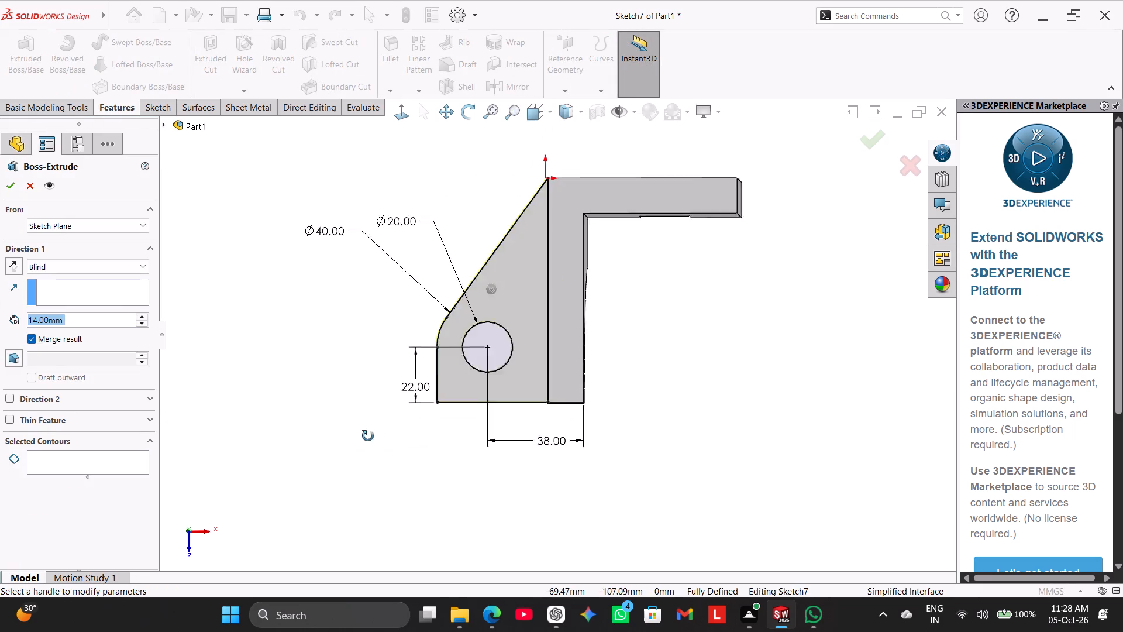
middle_click_drag(368, 436, 362, 322)
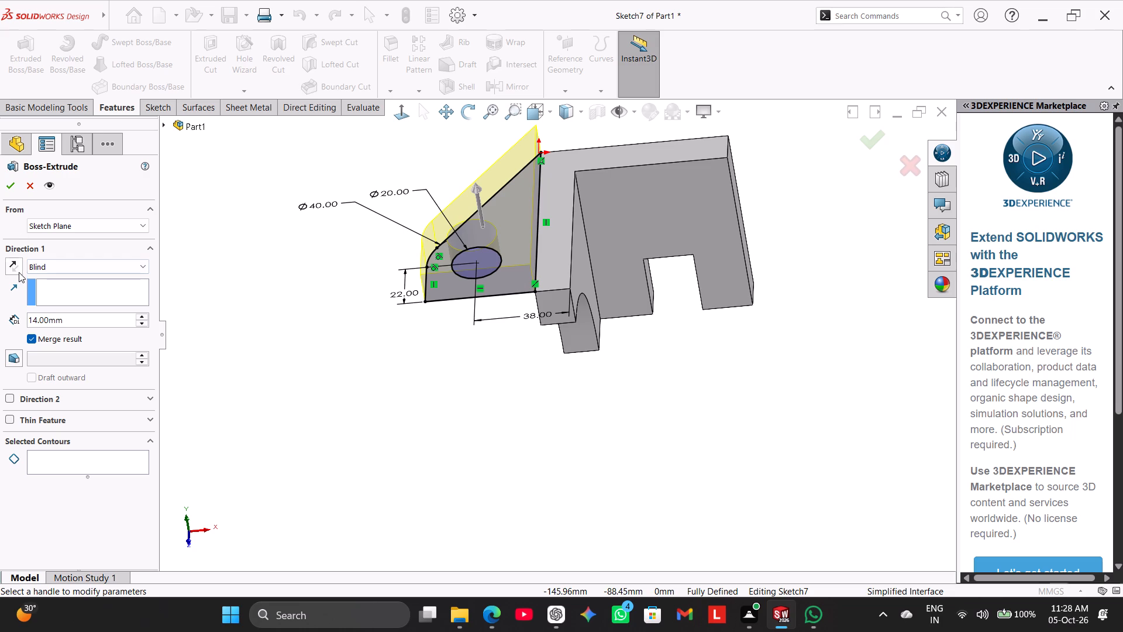
left_click(14, 268)
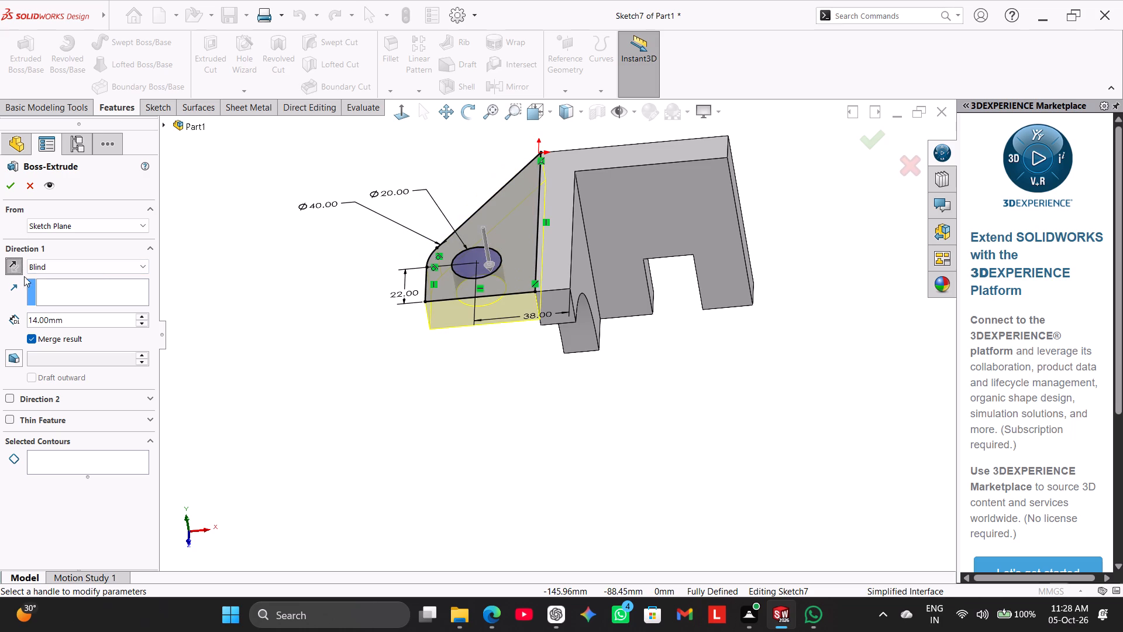
left_click(7, 186)
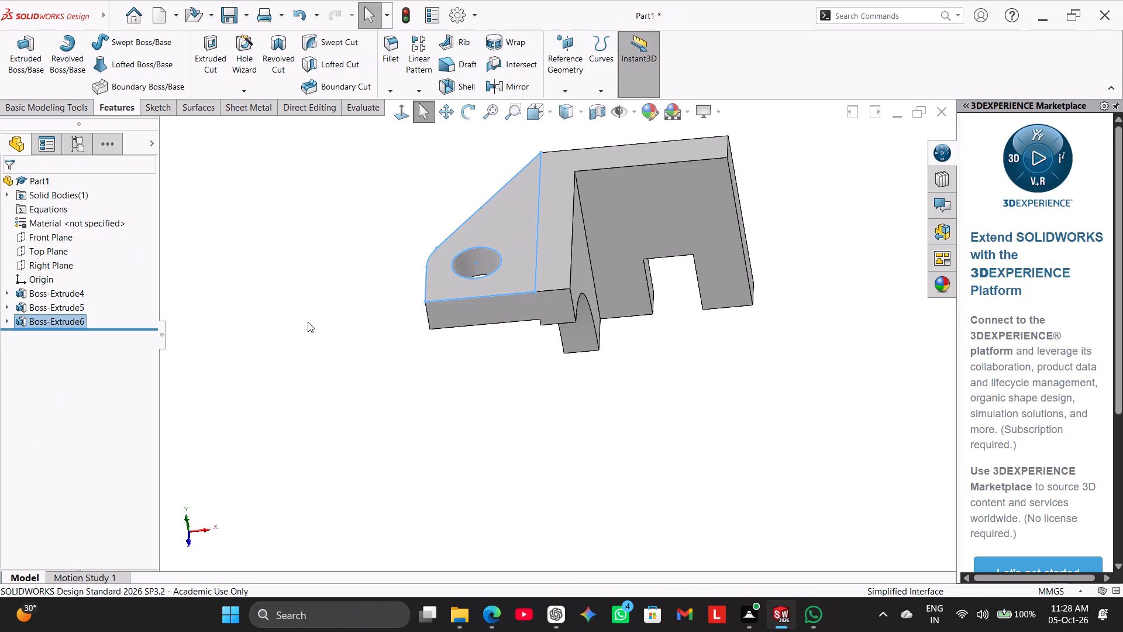
left_click(308, 322)
Fillet the plate's upper outer corner edge with a 28 mm radius.
middle_click_drag(342, 359, 352, 301)
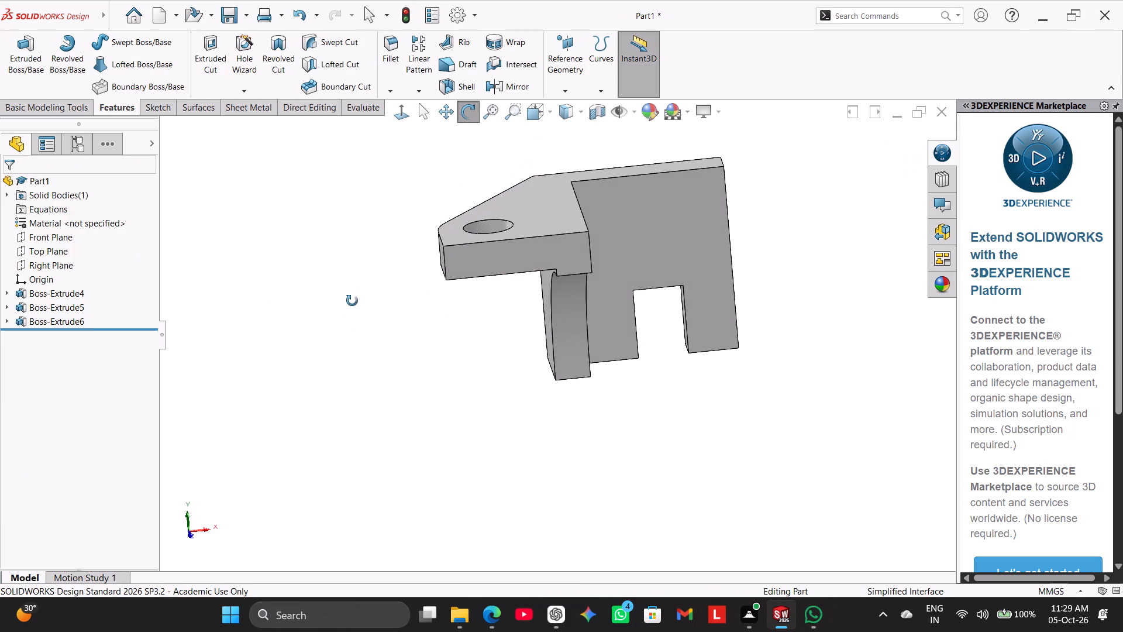
middle_click_drag(352, 301, 341, 382)
right_click_drag(340, 381, 459, 273)
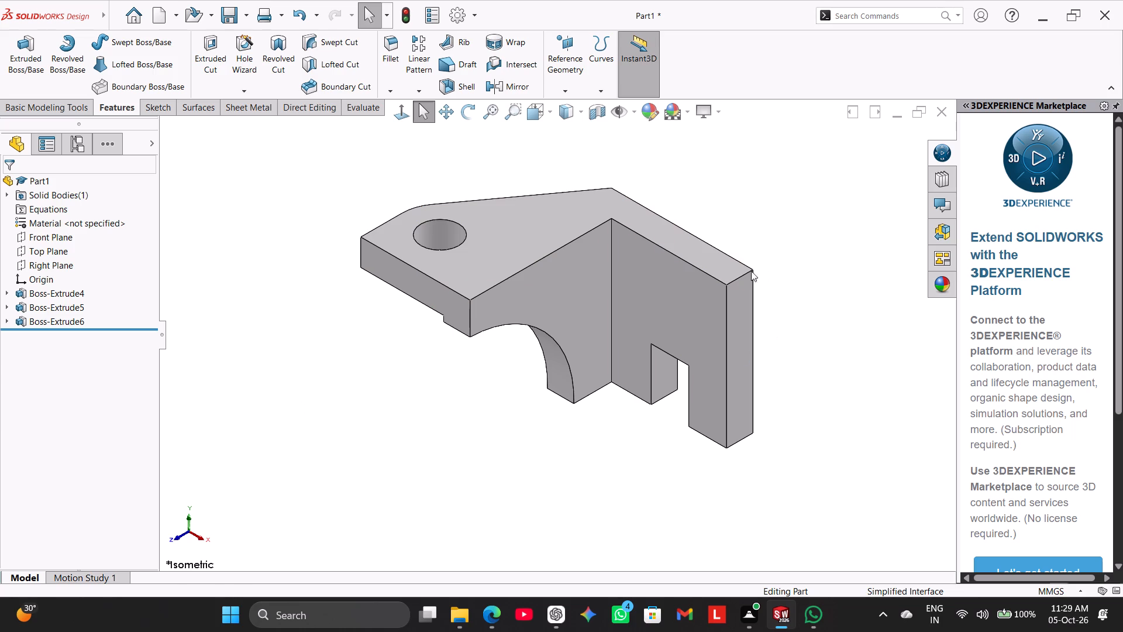
left_click(391, 60)
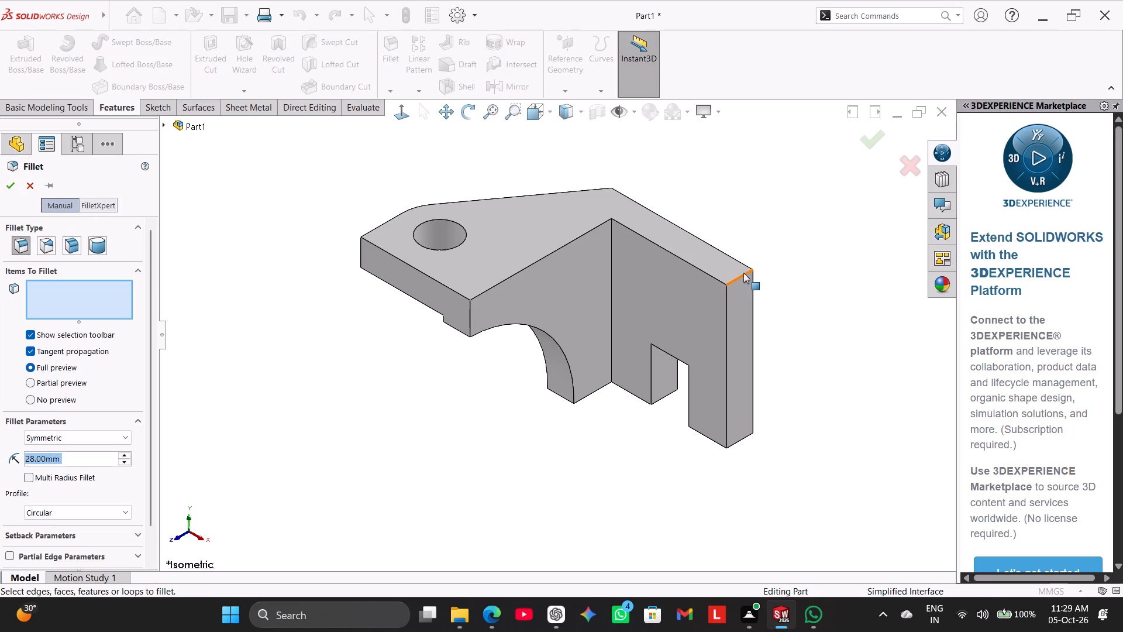
left_click(744, 276)
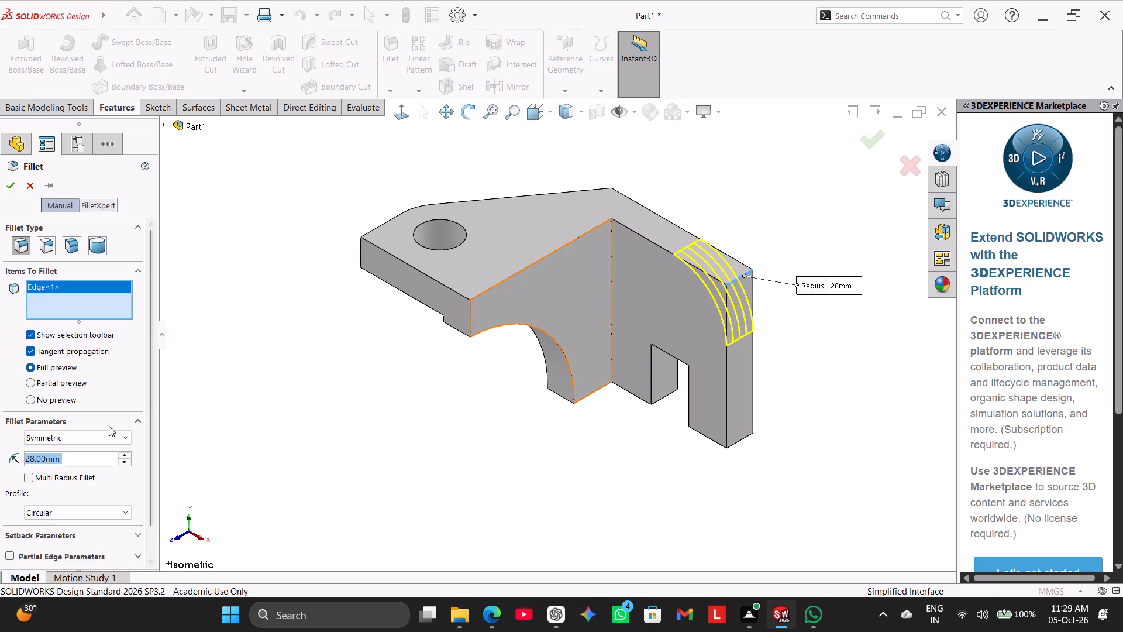
left_click(12, 180)
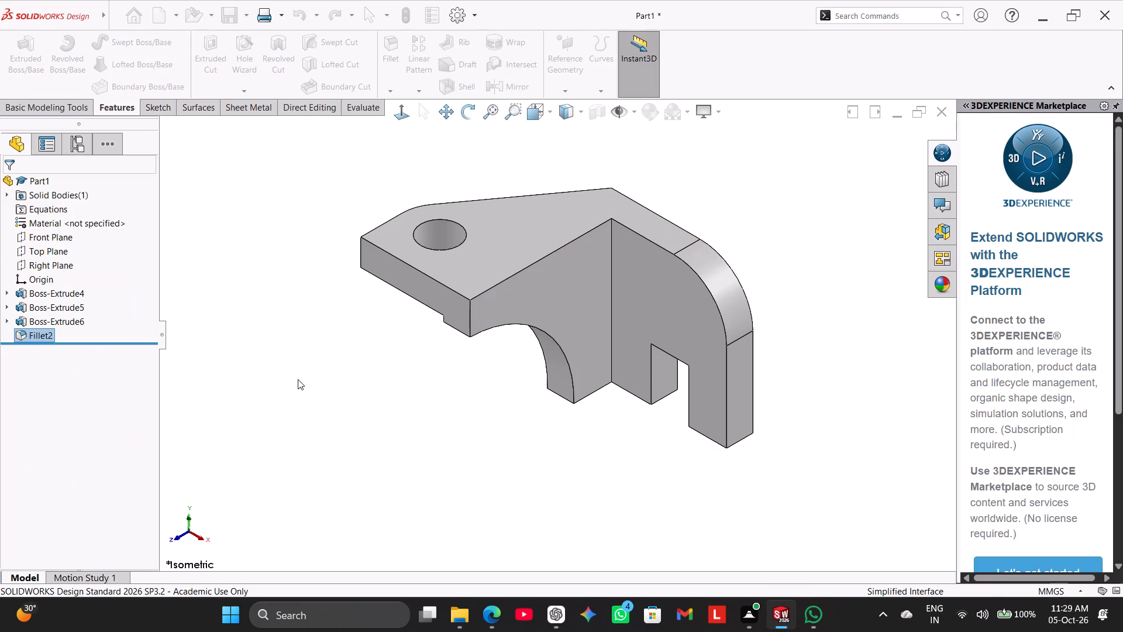
left_click(298, 379)
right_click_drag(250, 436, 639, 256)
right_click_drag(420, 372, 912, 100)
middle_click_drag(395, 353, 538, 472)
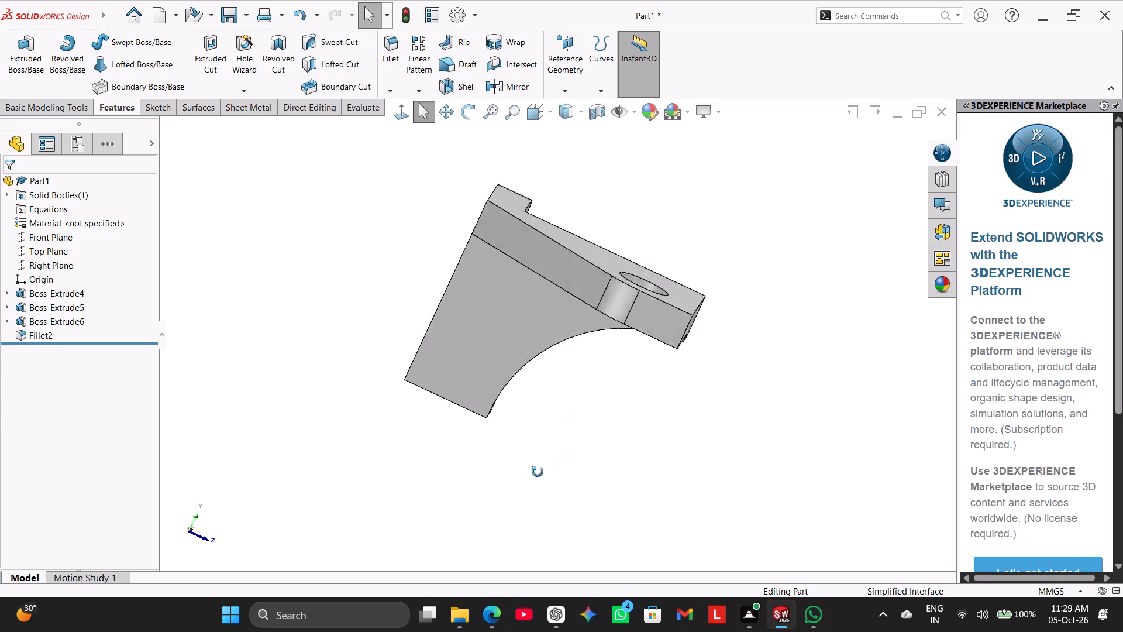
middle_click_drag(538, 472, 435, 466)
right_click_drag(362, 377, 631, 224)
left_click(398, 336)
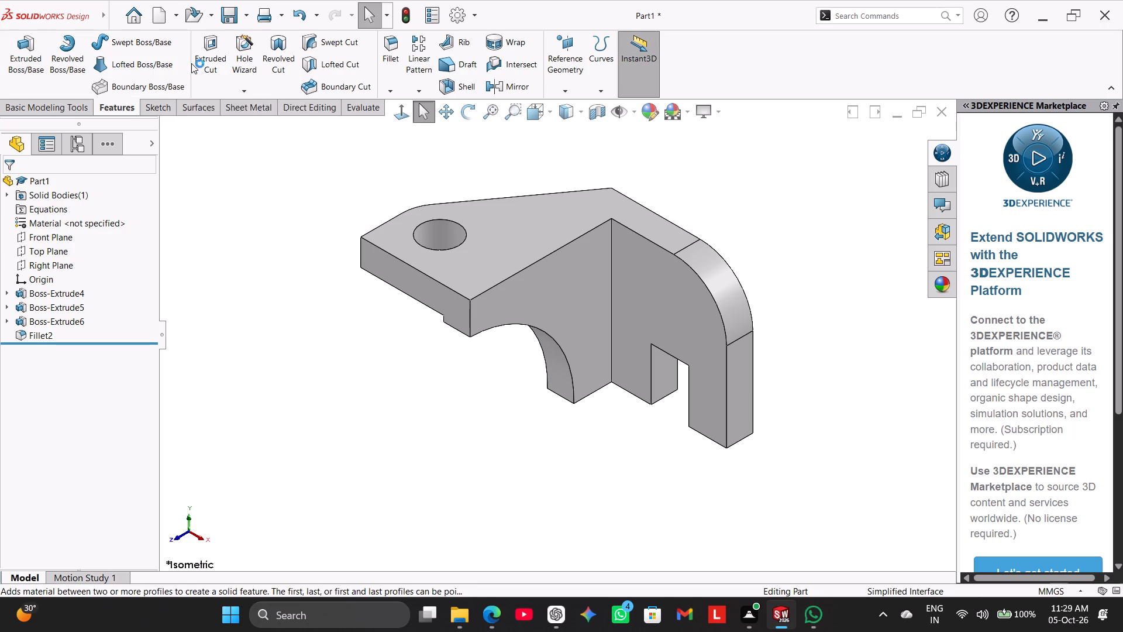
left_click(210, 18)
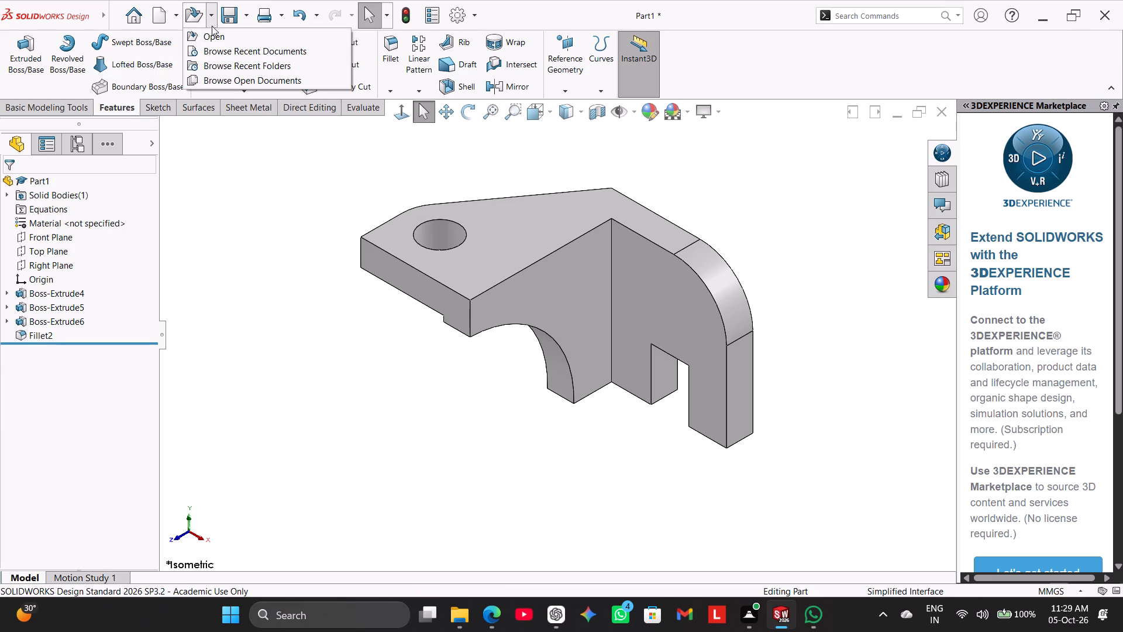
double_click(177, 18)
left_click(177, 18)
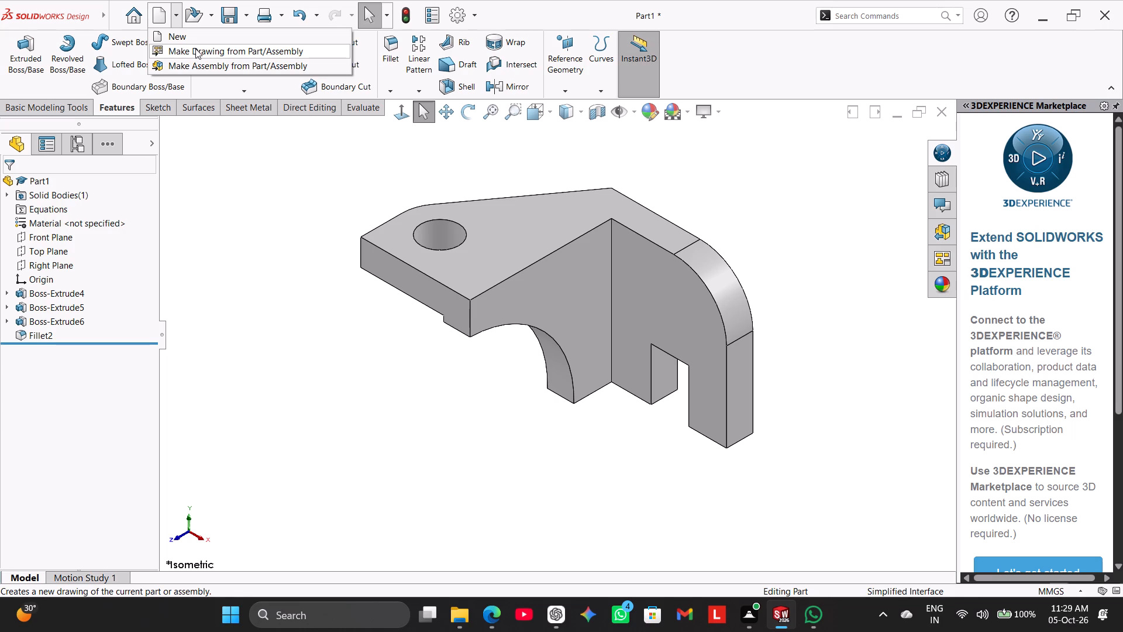
Measure the distance from the part's top rear corner to the plate's rear outer vertical edge with a reference dimension.
left_click(161, 109)
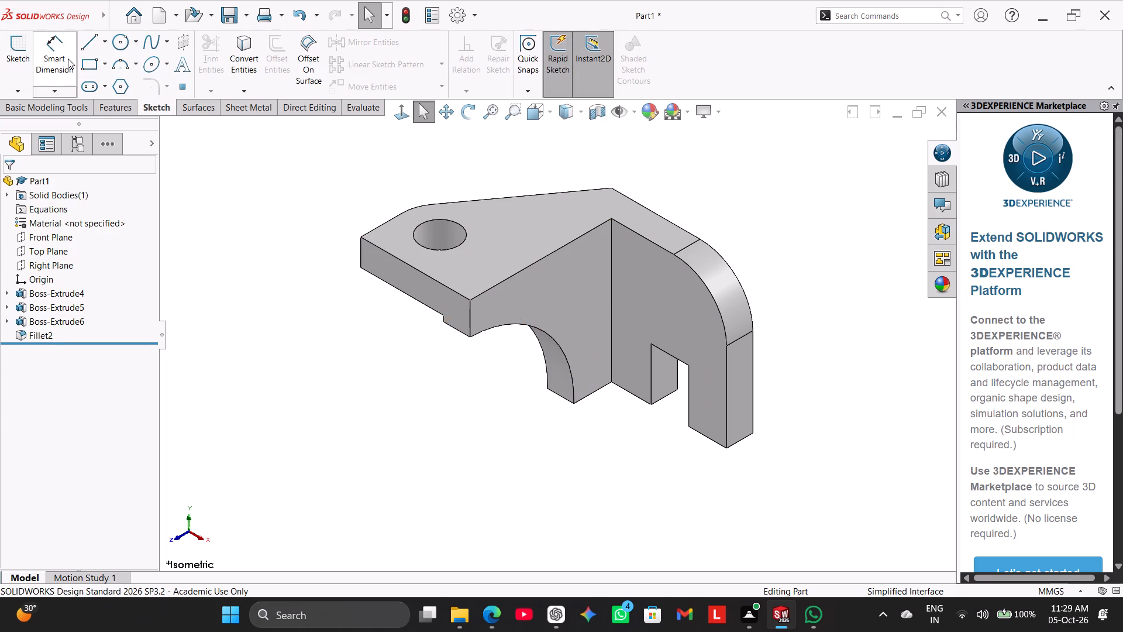
left_click(68, 59)
left_click(32, 317)
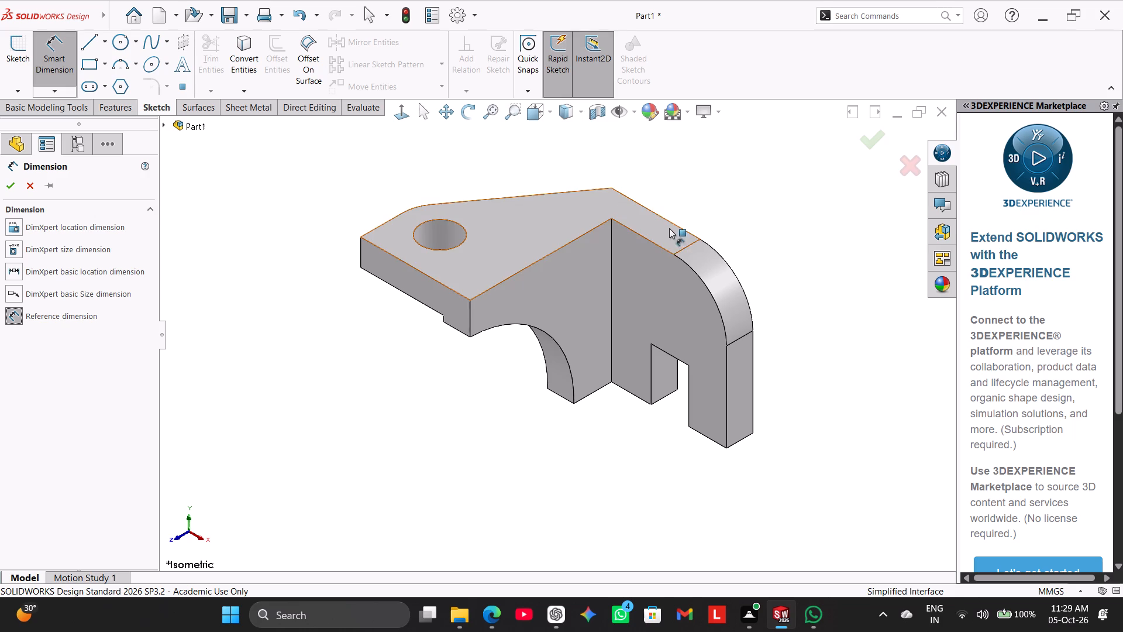
left_click(612, 187)
left_click(753, 365)
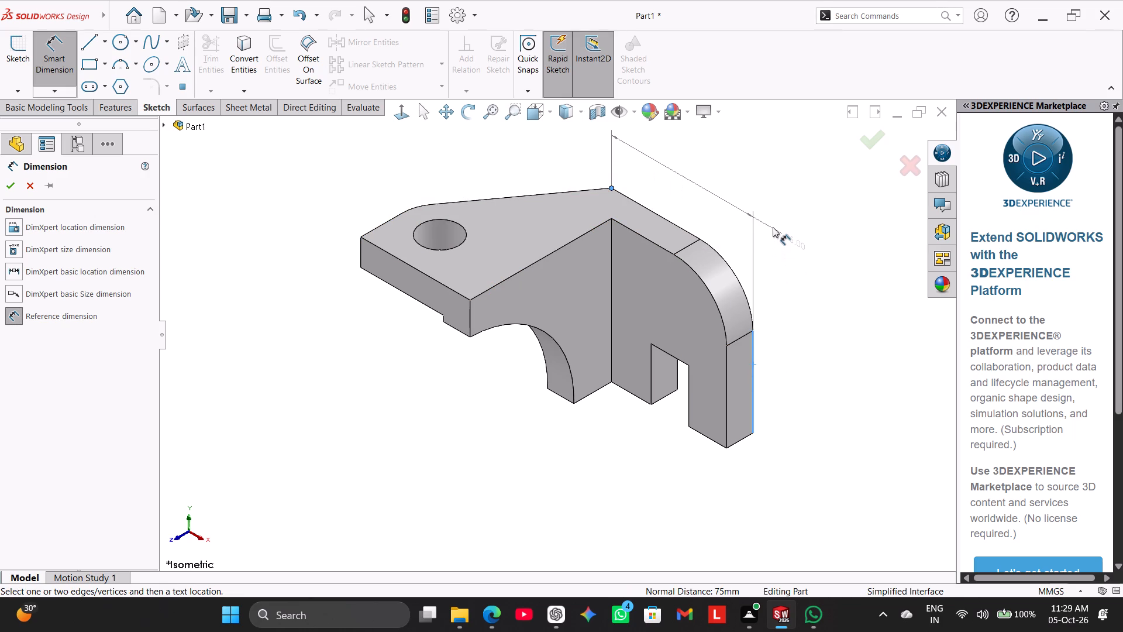
left_click(72, 74)
Measure the notched plate's two bottom foot edges and the top edge of its notch with reference dimensions.
left_click(44, 55)
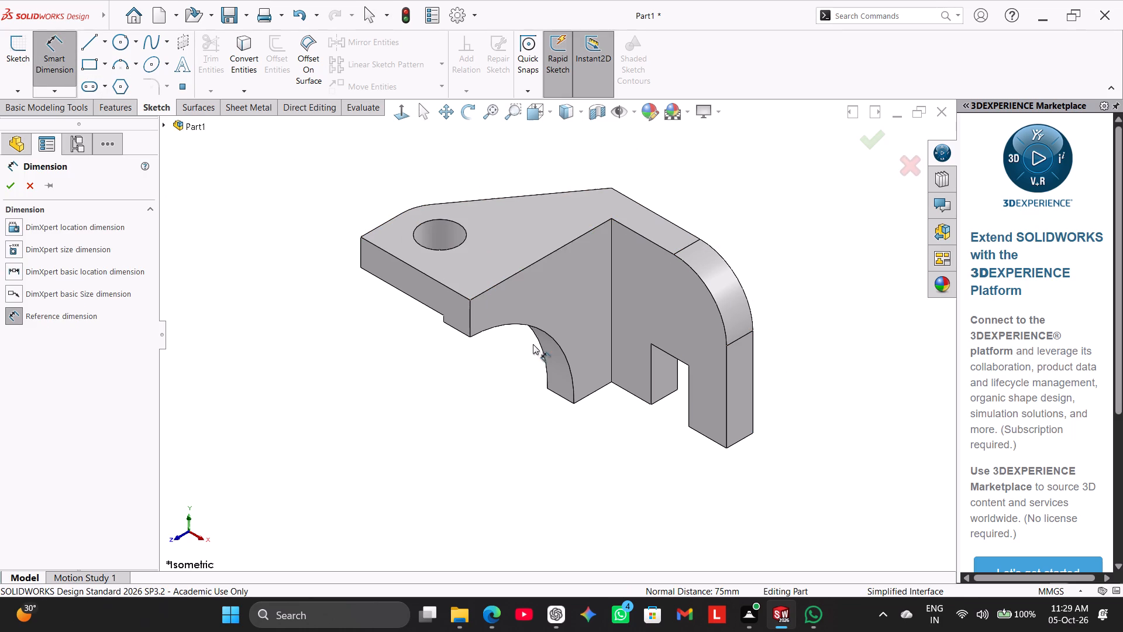
left_click(625, 388)
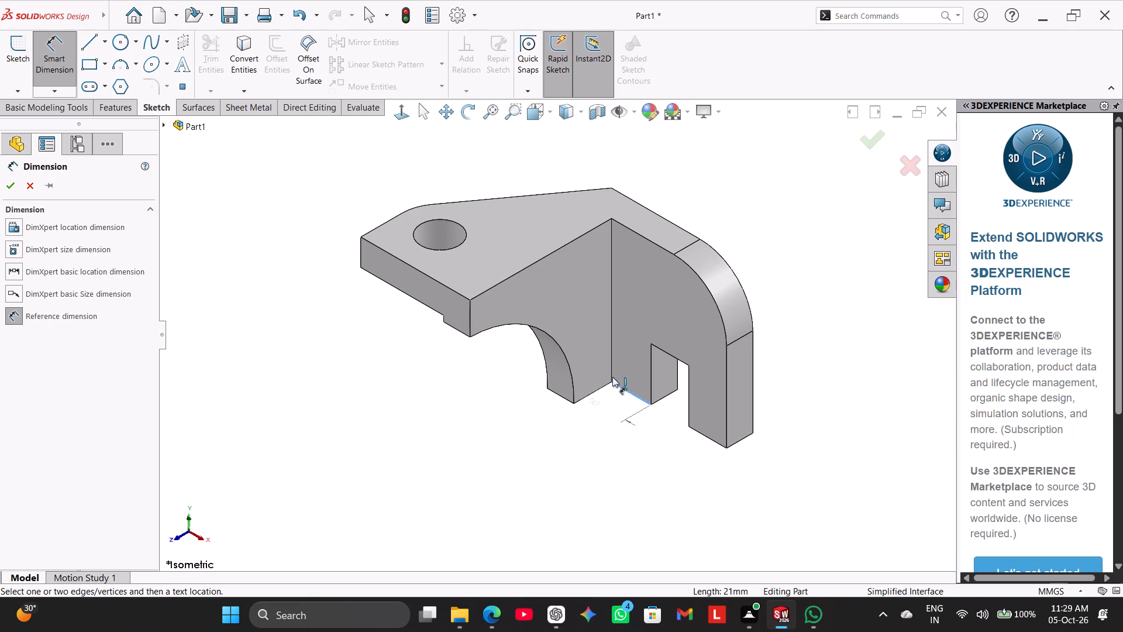
left_click(73, 76)
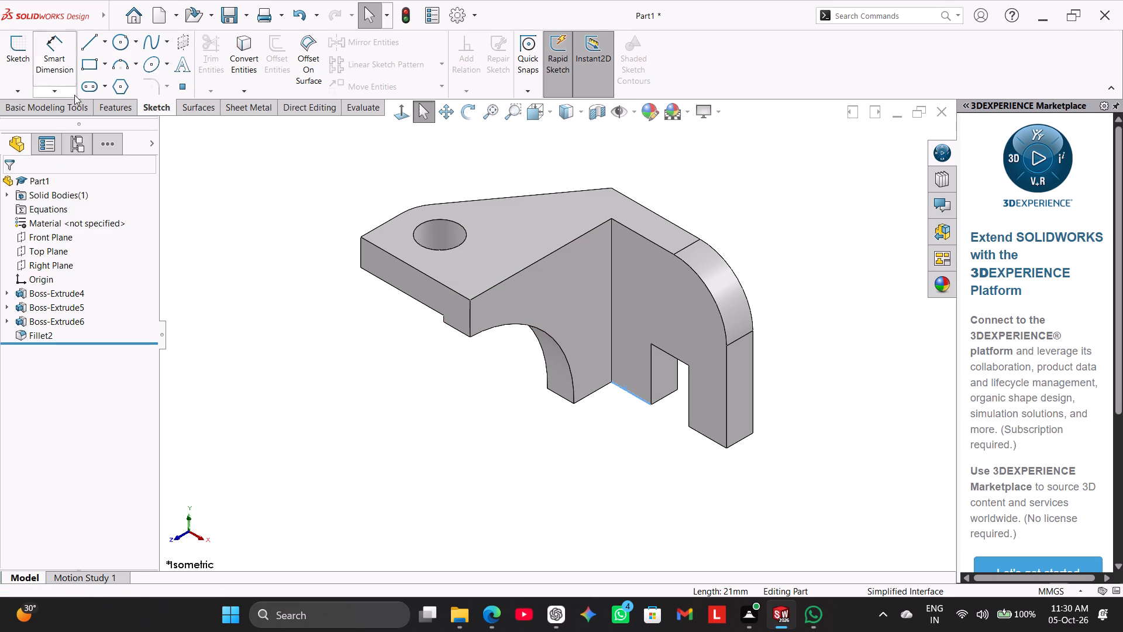
left_click(70, 45)
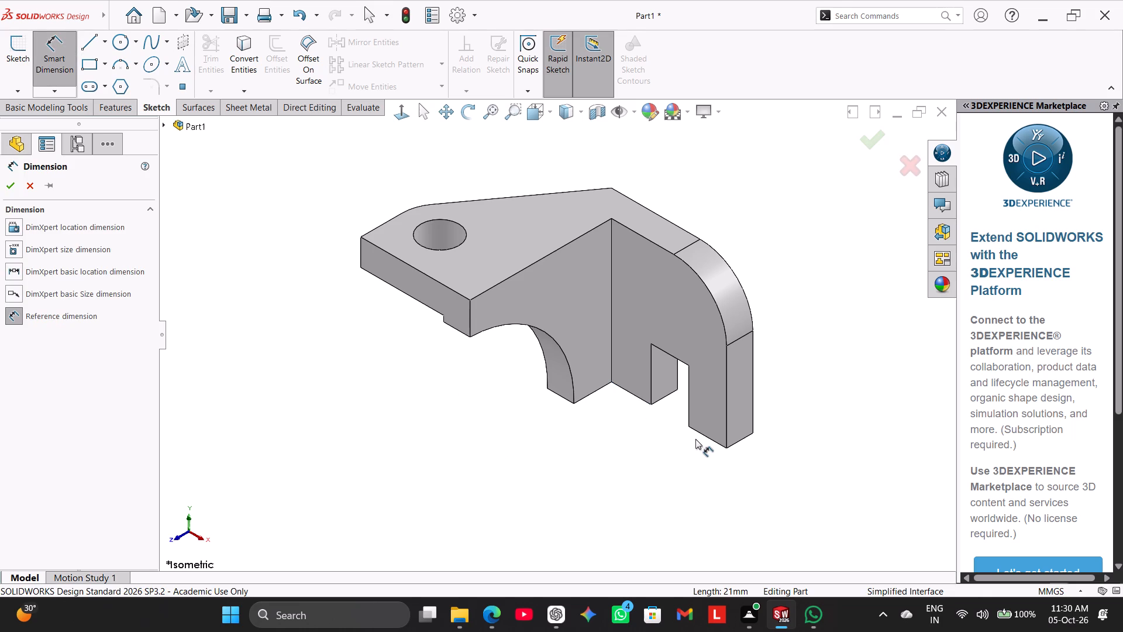
left_click(701, 435)
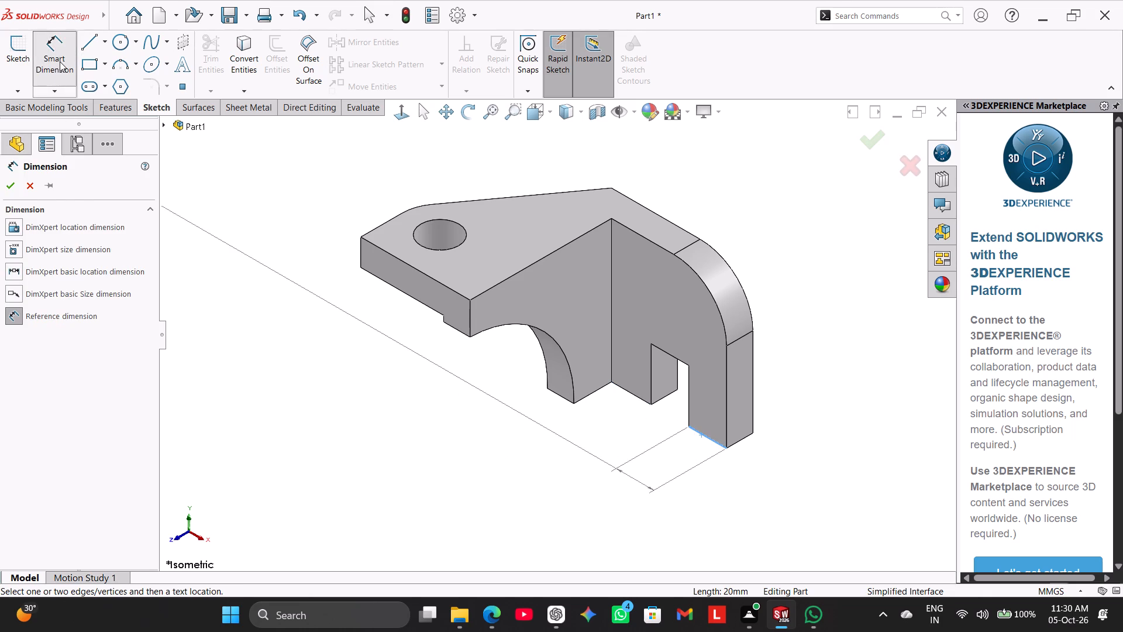
left_click(60, 61)
left_click(57, 48)
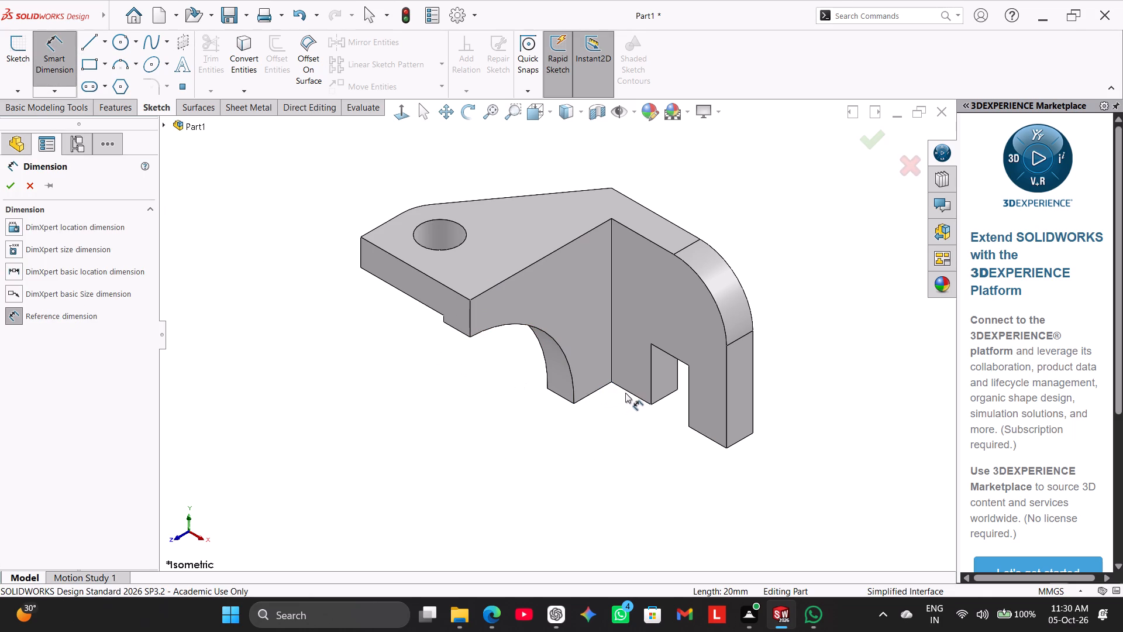
left_click(629, 390)
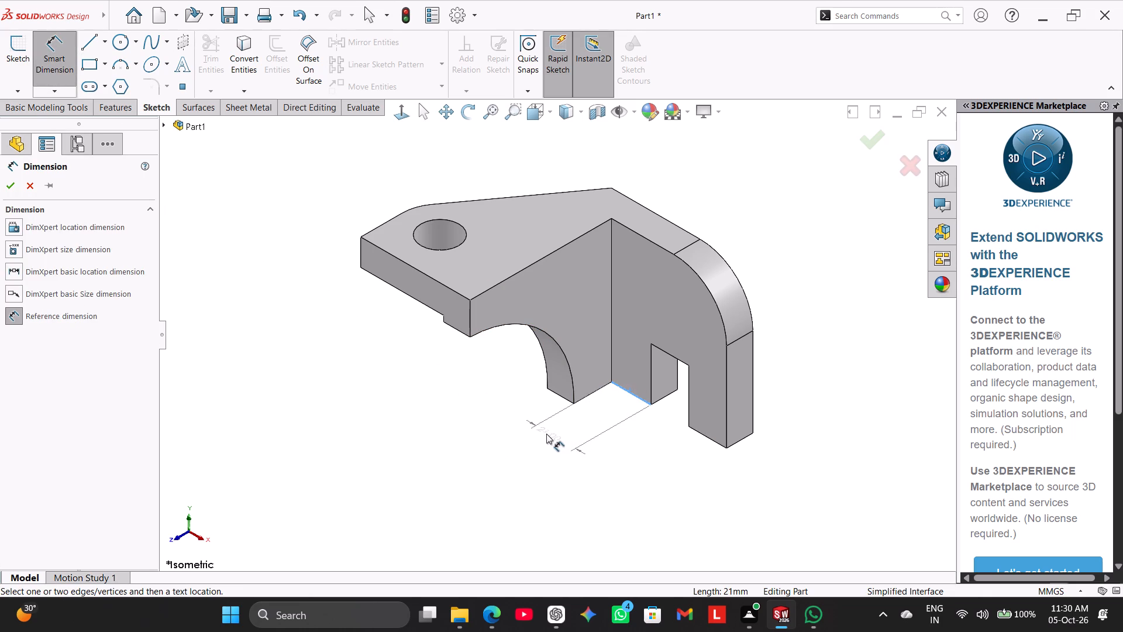
left_click(55, 59)
left_click(56, 40)
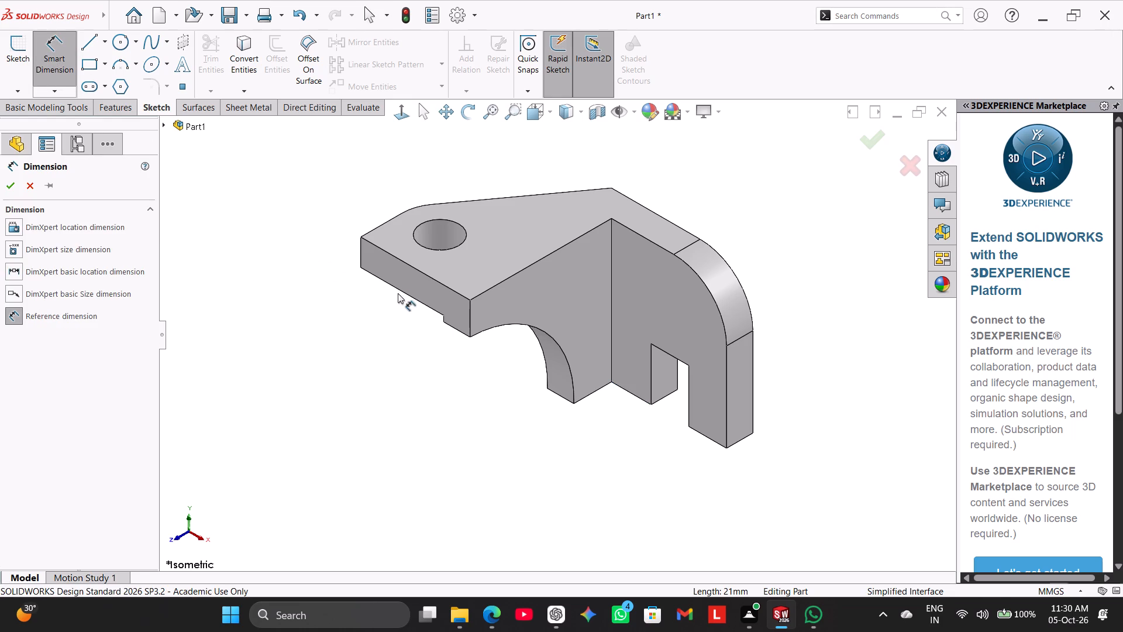
left_click(674, 357)
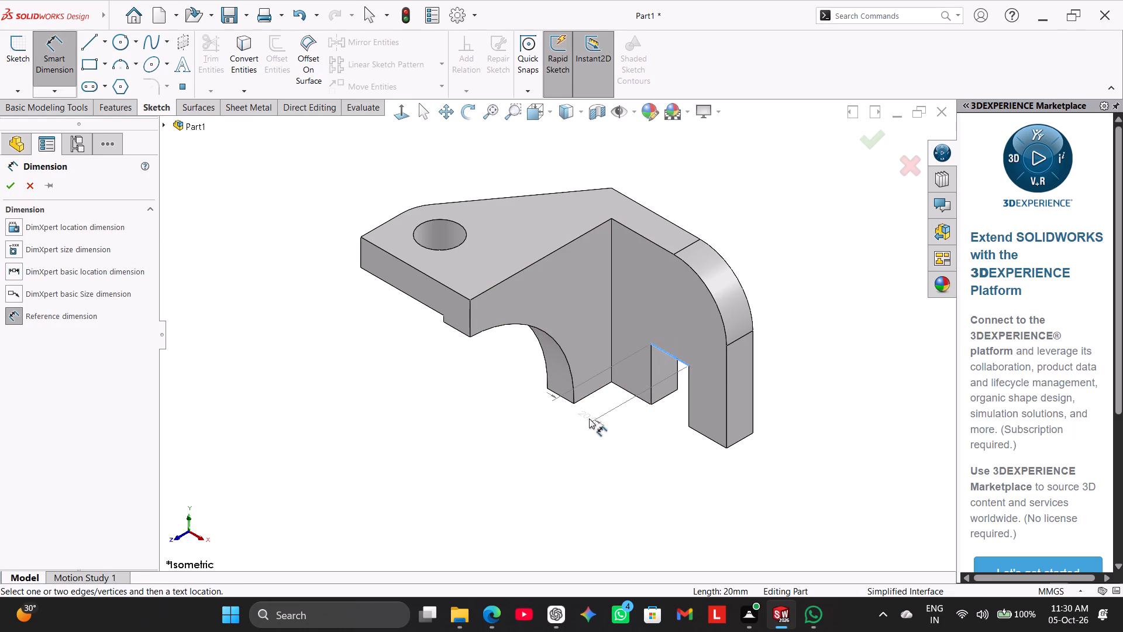
left_click(40, 50)
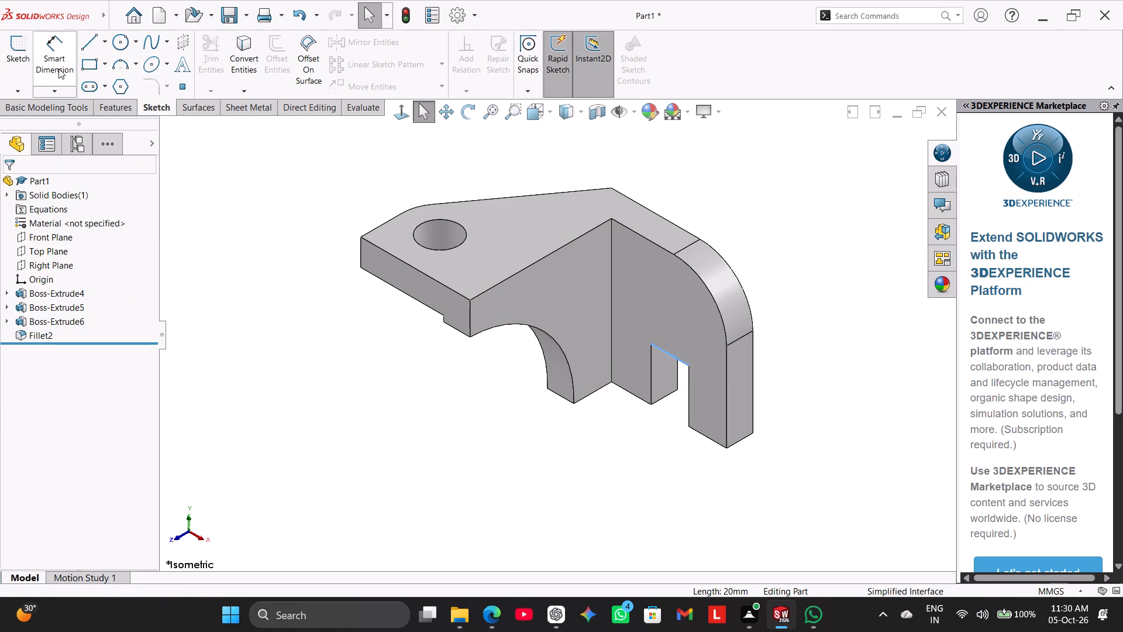
Measure the arched side wall's inner foot edge, its end's bottom edge and its end's vertical edge with reference dimensions.
left_click(57, 67)
left_click(584, 397)
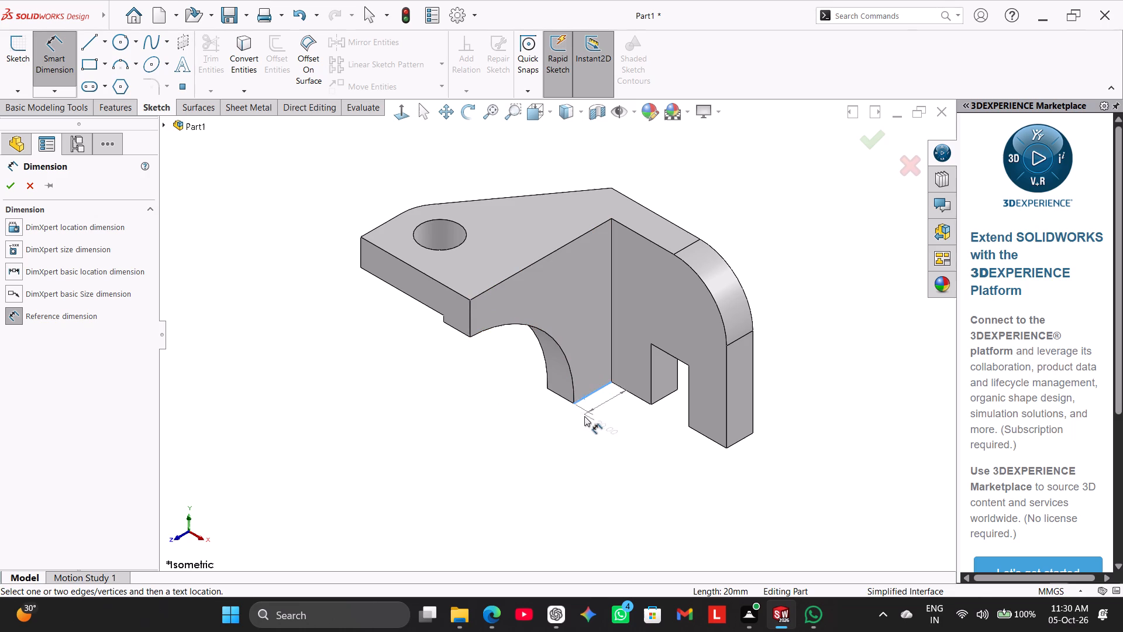
left_click(61, 59)
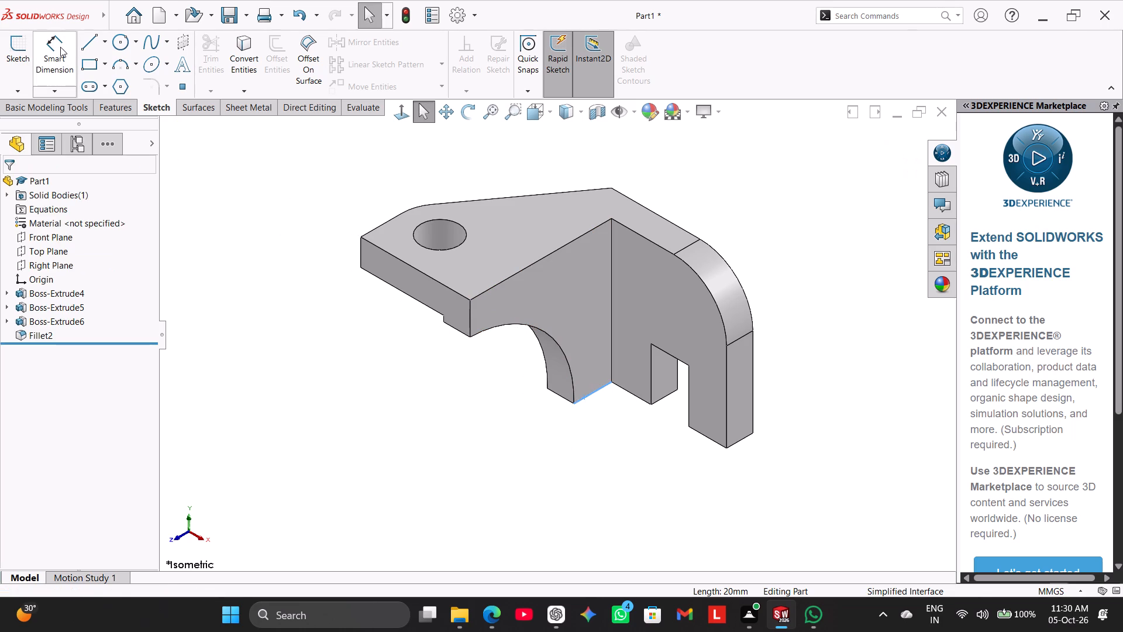
left_click(60, 46)
left_click(449, 327)
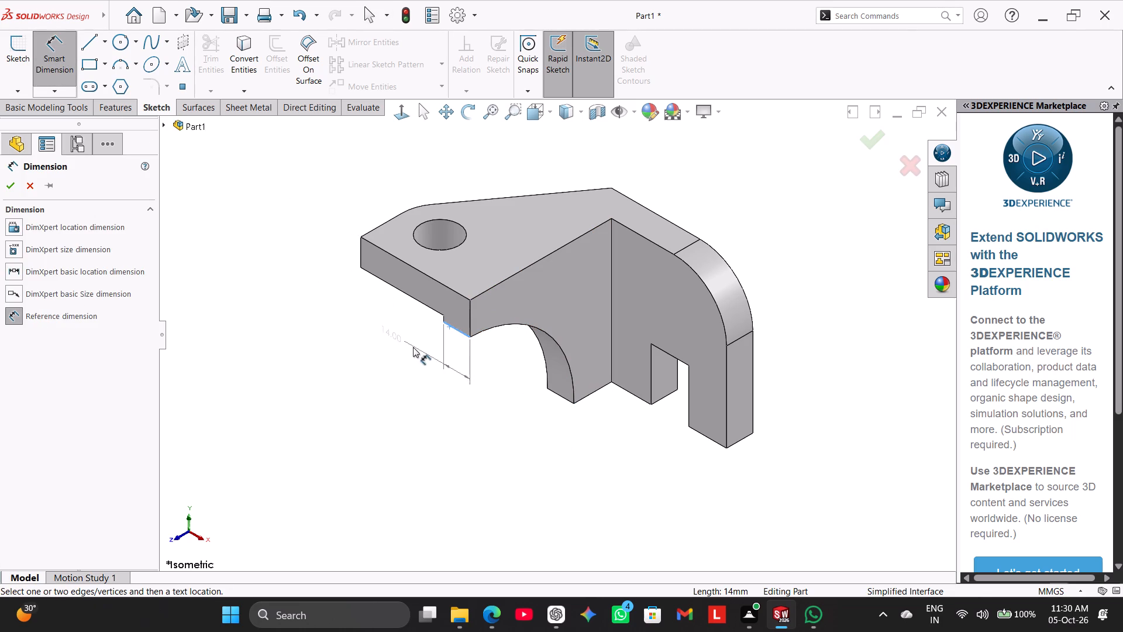
left_click(51, 74)
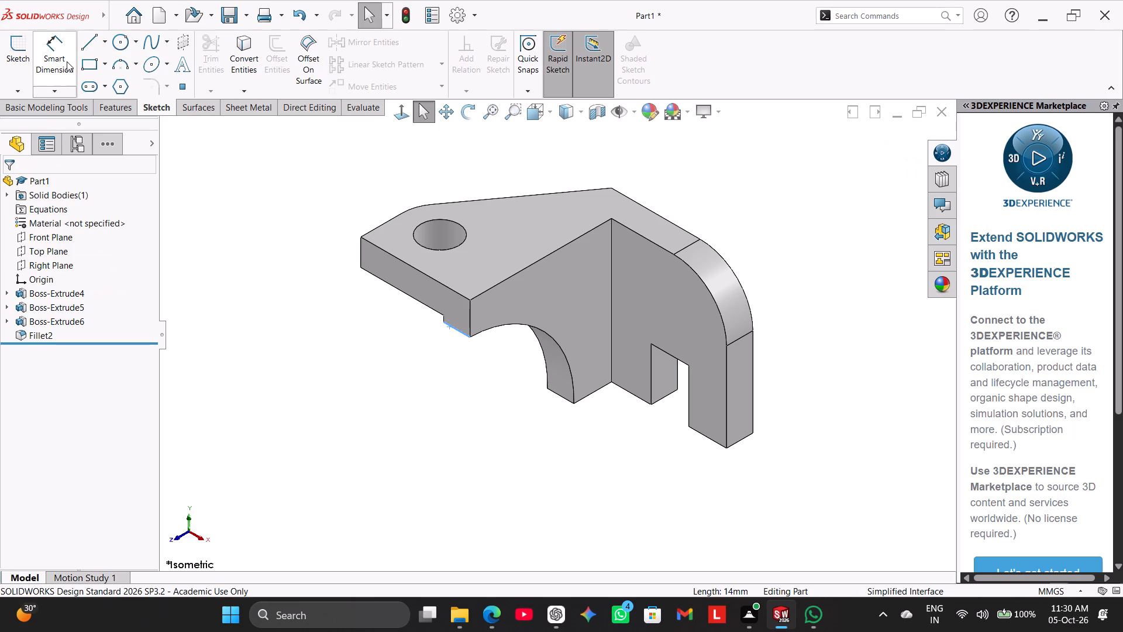
left_click(63, 53)
left_click(470, 314)
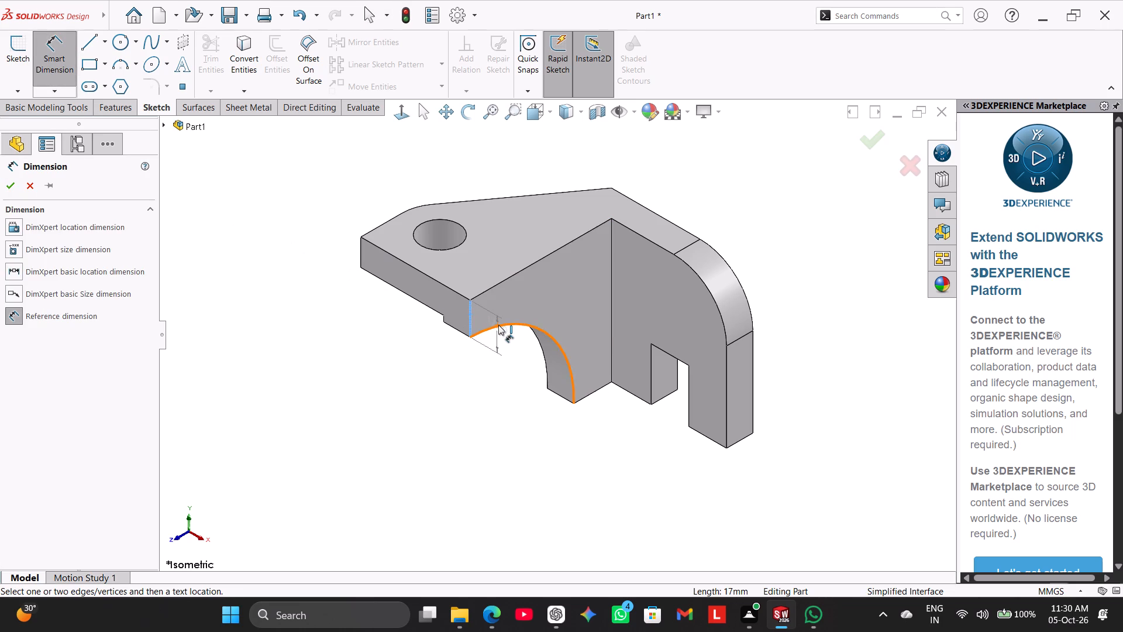
left_click(68, 51)
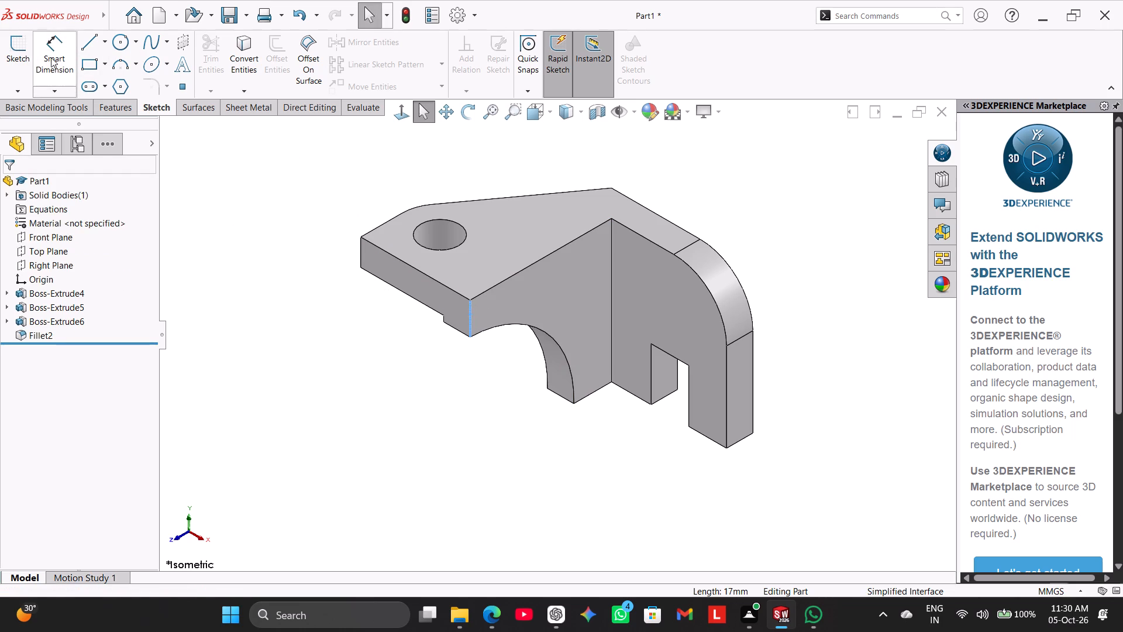
left_click(51, 57)
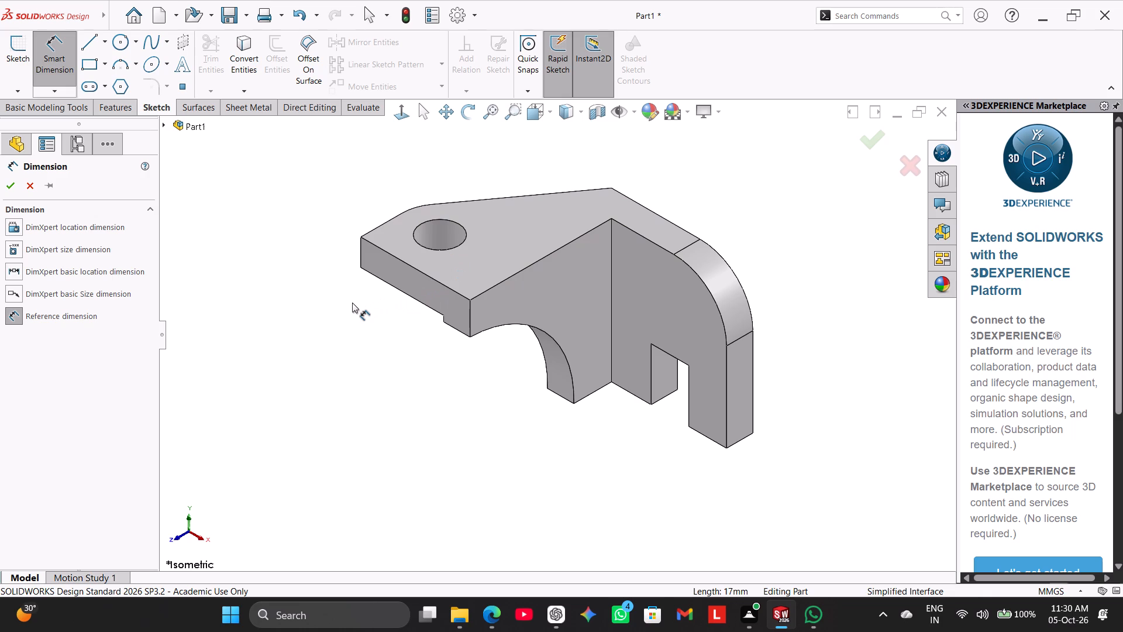
left_click(63, 62)
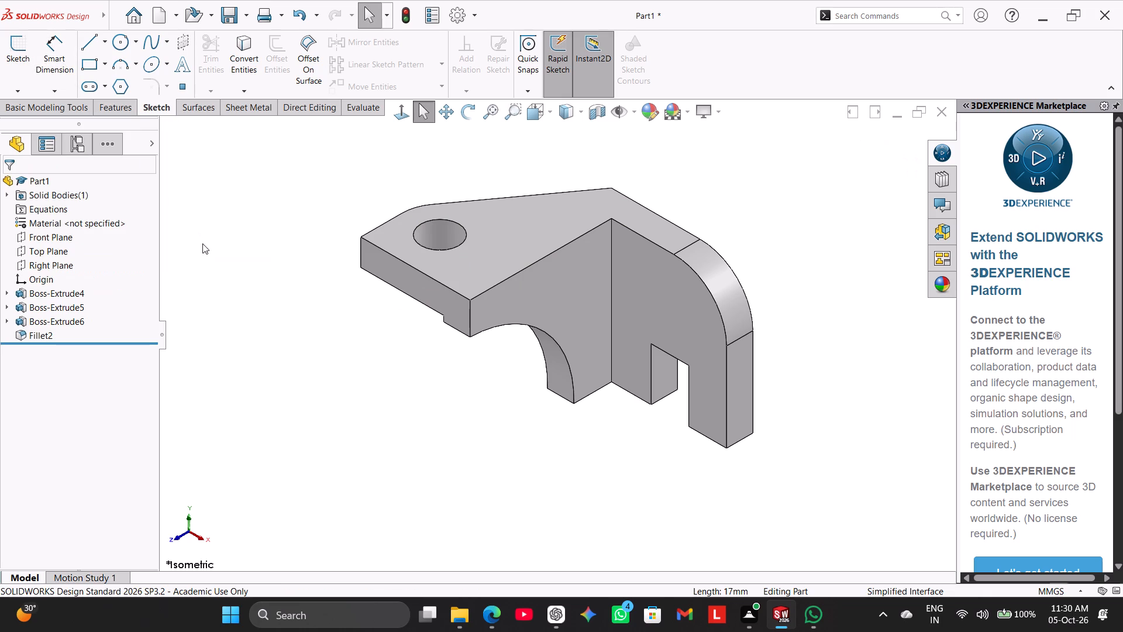
Open the lug's profile sketch for editing.
middle_click_drag(208, 247, 237, 357)
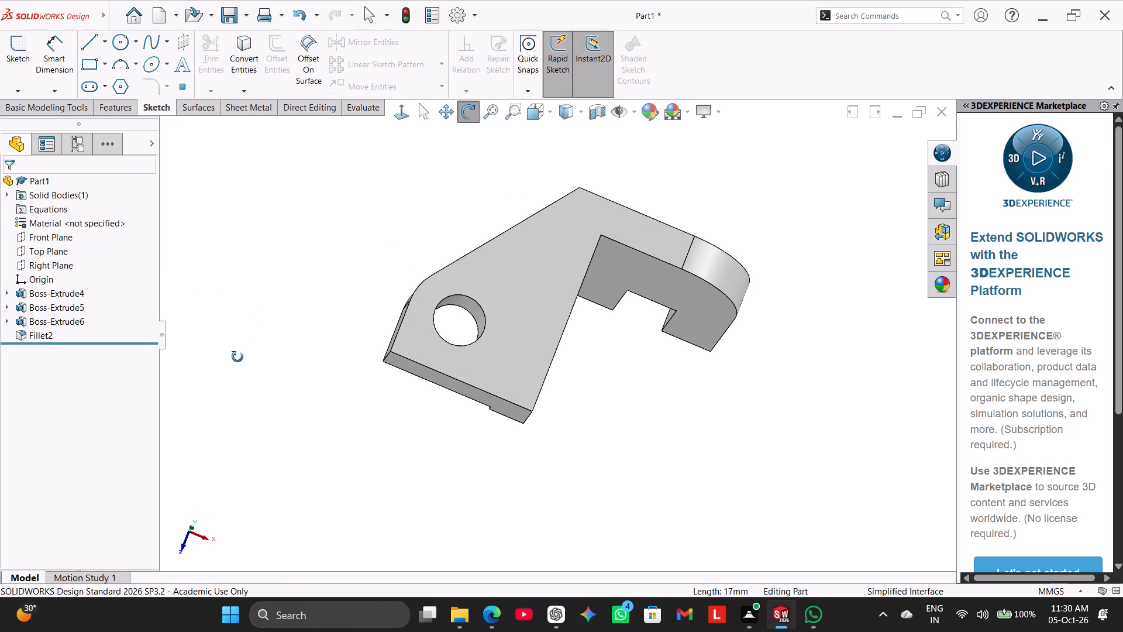
middle_click_drag(237, 357, 224, 363)
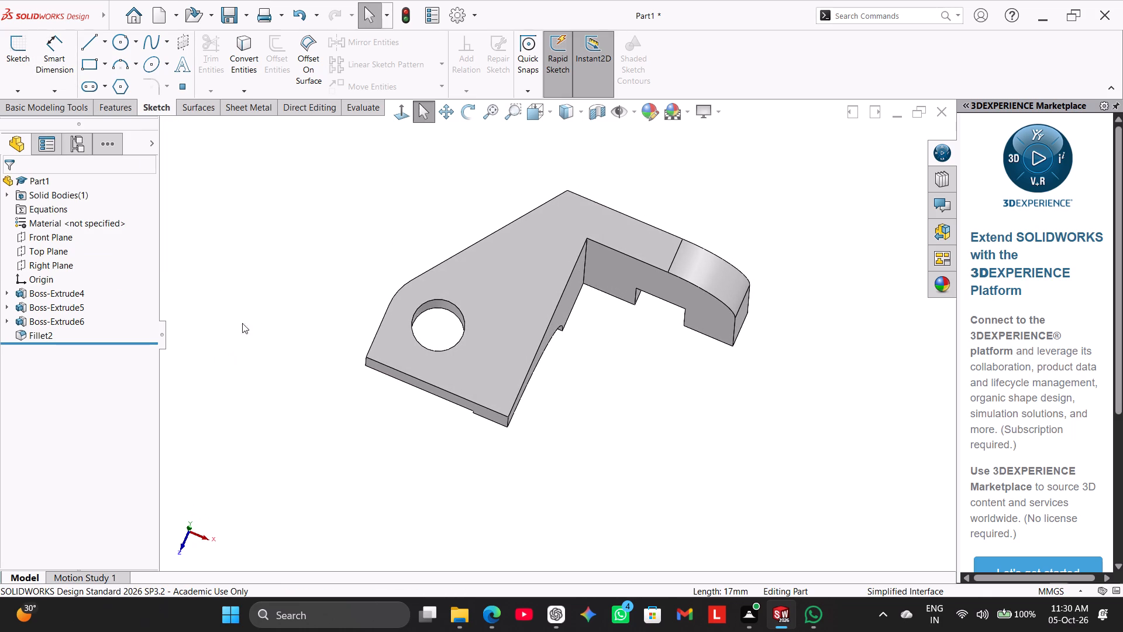
right_click(40, 321)
left_click(71, 287)
left_click(280, 417)
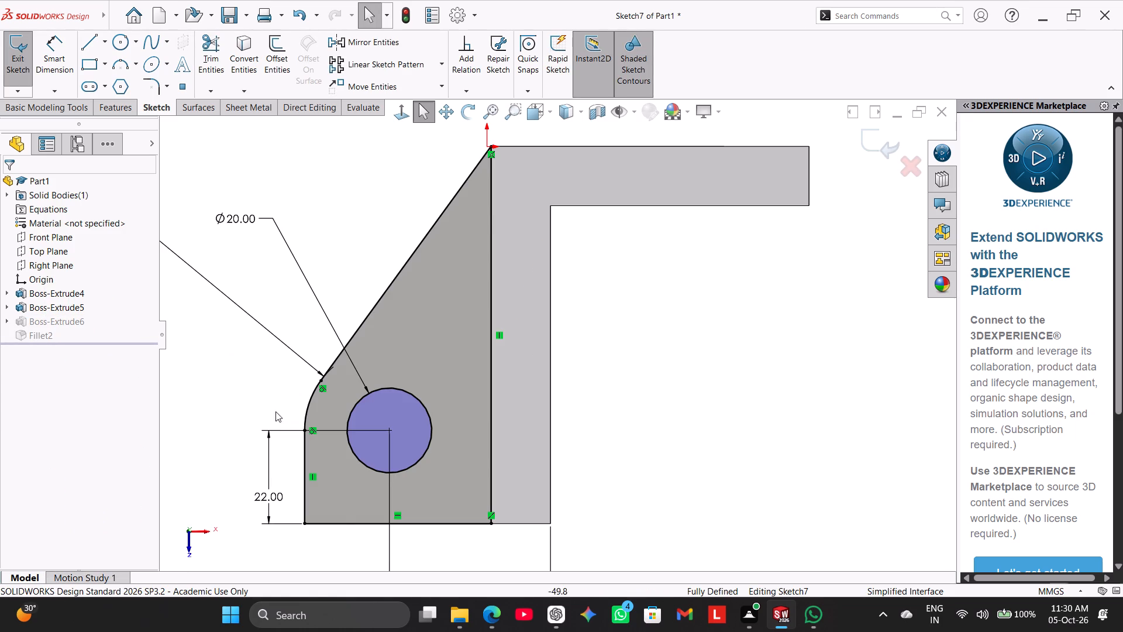
scroll(271, 400, "up", 1)
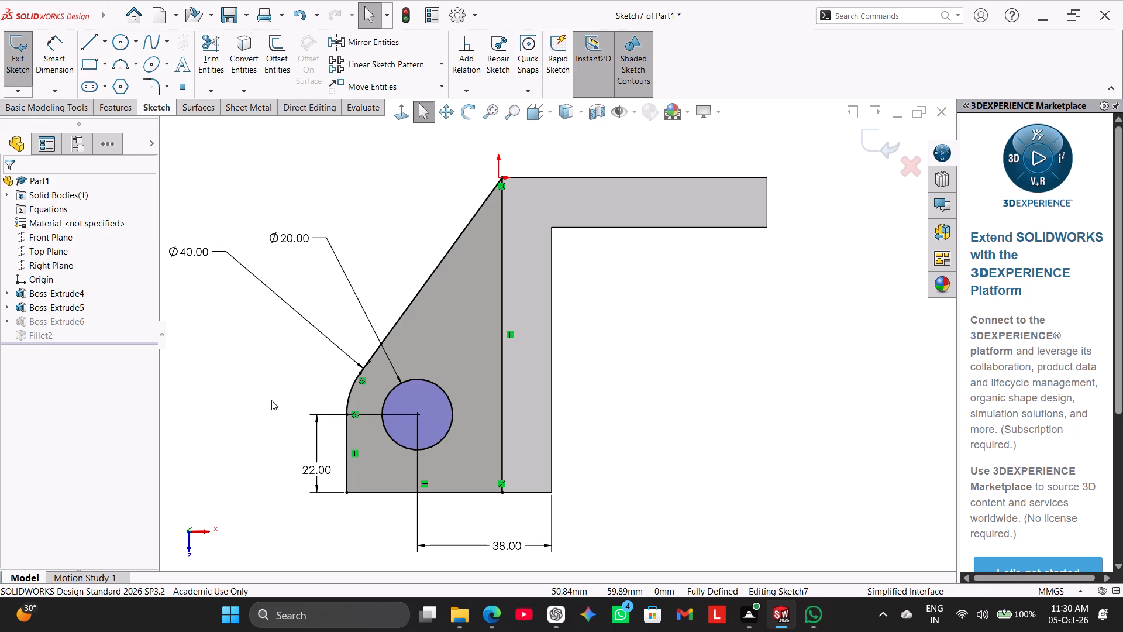
Measure the length of the plate's rear top edge from within the lug sketch.
left_click(52, 59)
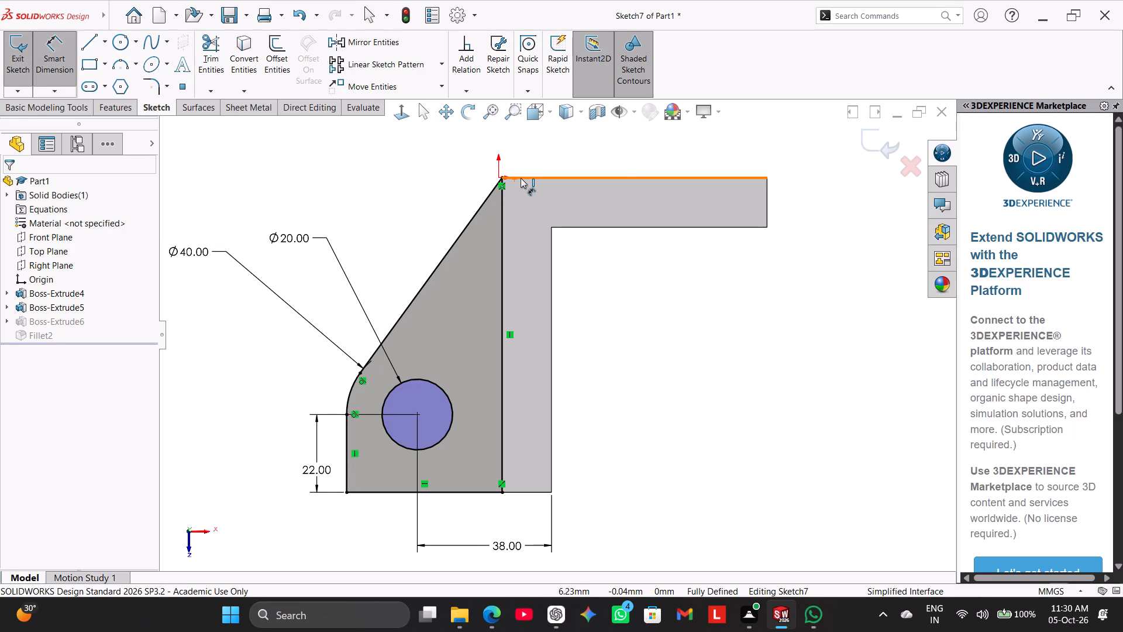
left_click(521, 178)
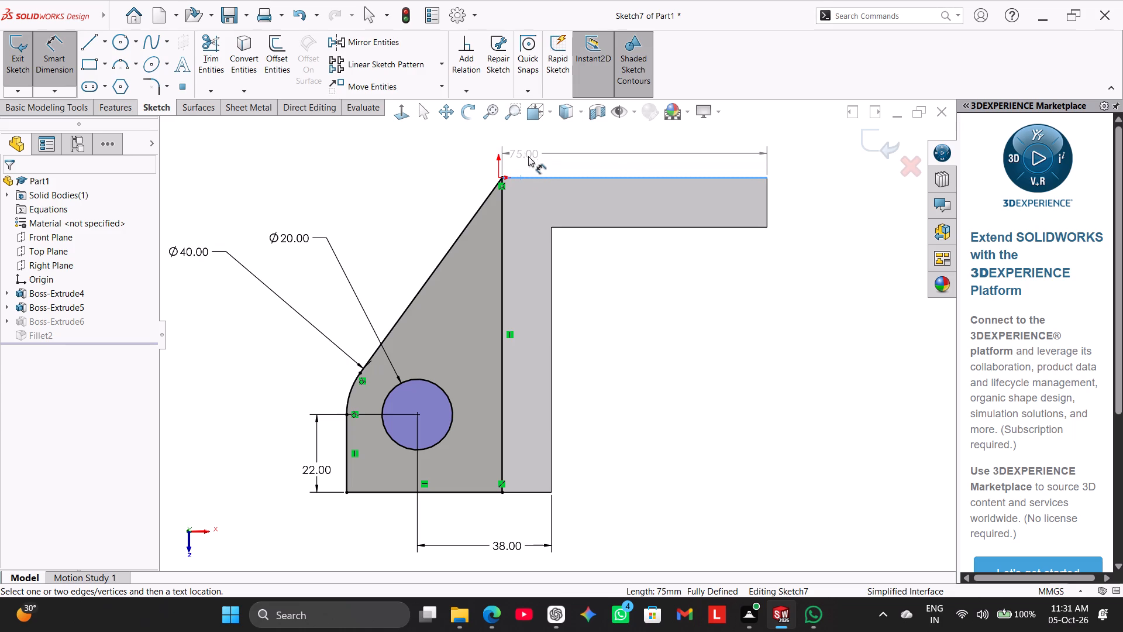
scroll(540, 166, "down", 7)
scroll(468, 276, "down", 8)
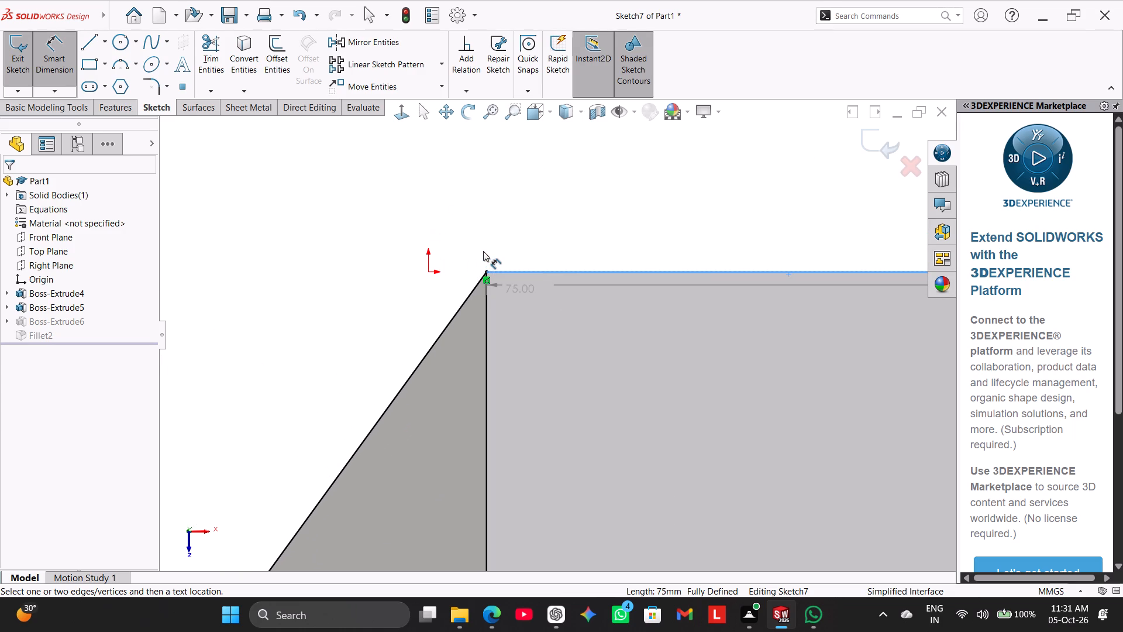
scroll(485, 251, "up", 5)
scroll(588, 250, "up", 4)
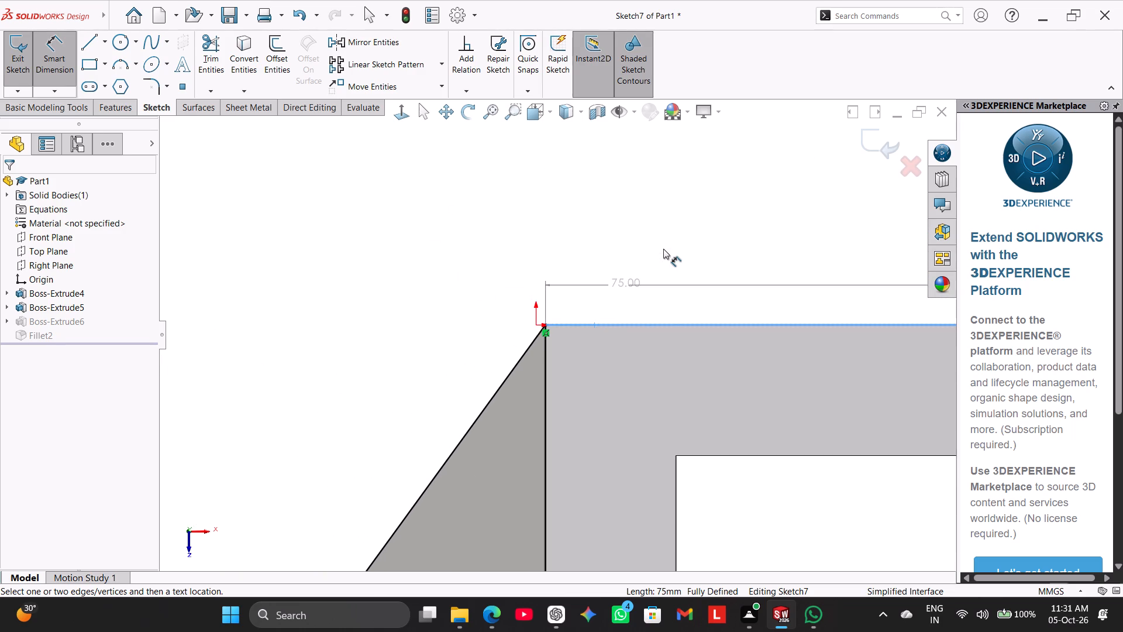
scroll(663, 249, "up", 6)
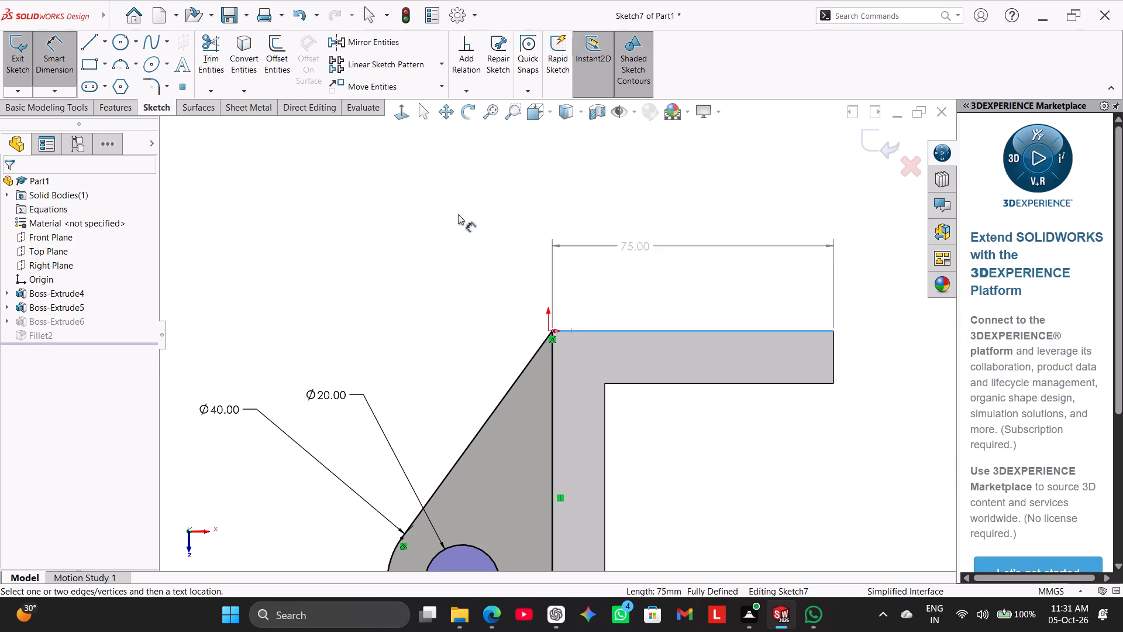
left_click(68, 68)
left_click(288, 194)
scroll(504, 353, "up", 3)
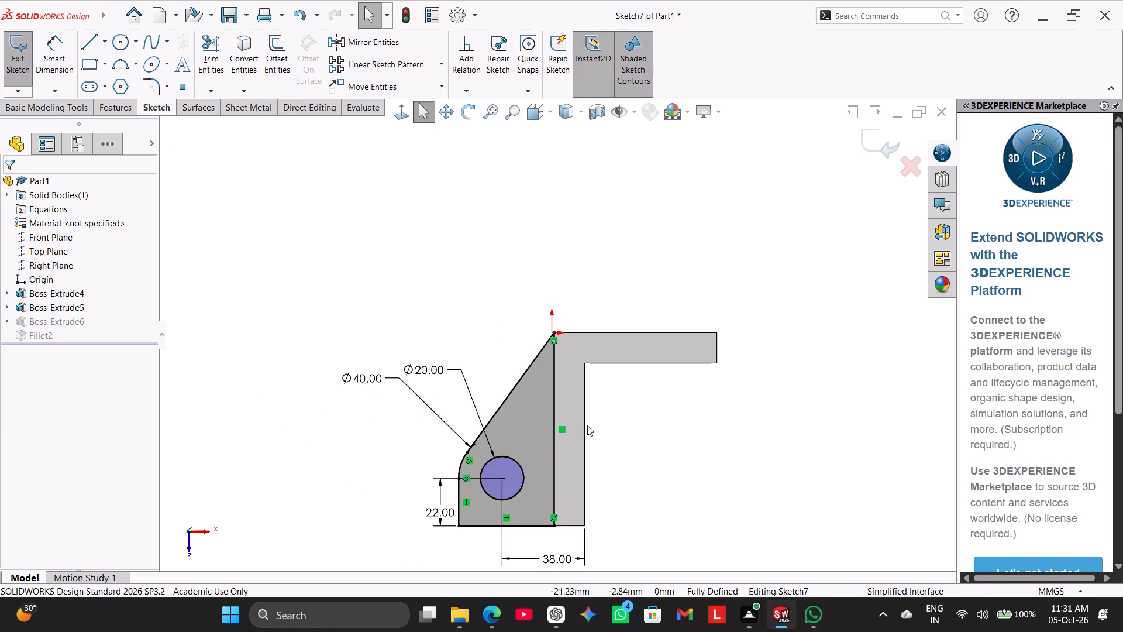
Measure the plate's rear top edge and the arched side wall's end top edge from within the lug sketch.
middle_click_drag(659, 481, 637, 270)
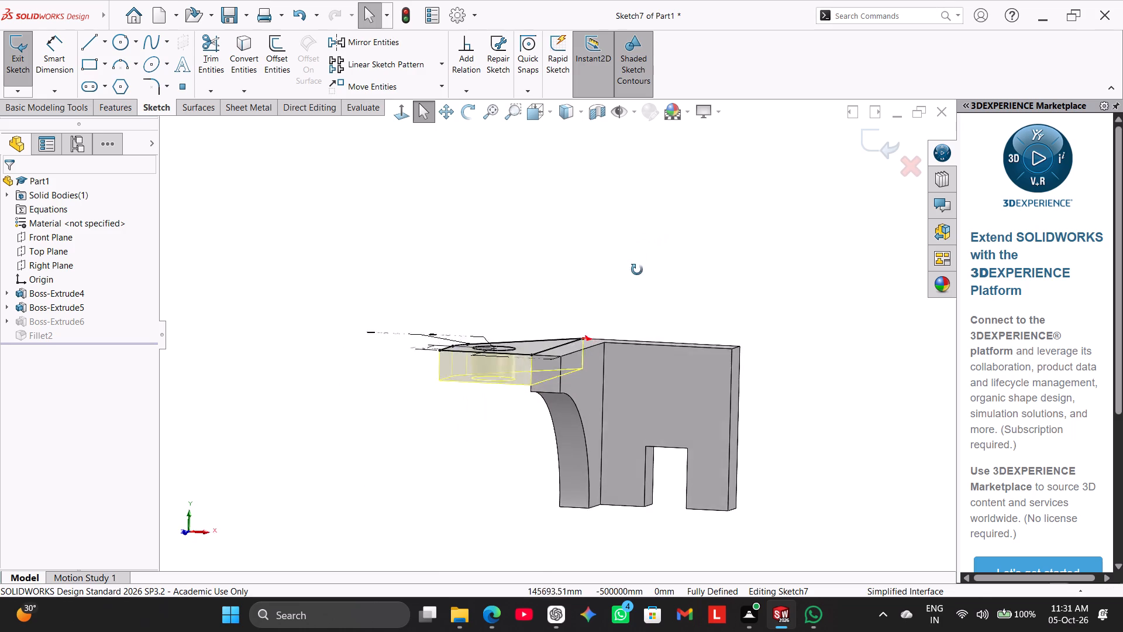
middle_click_drag(637, 270, 656, 286)
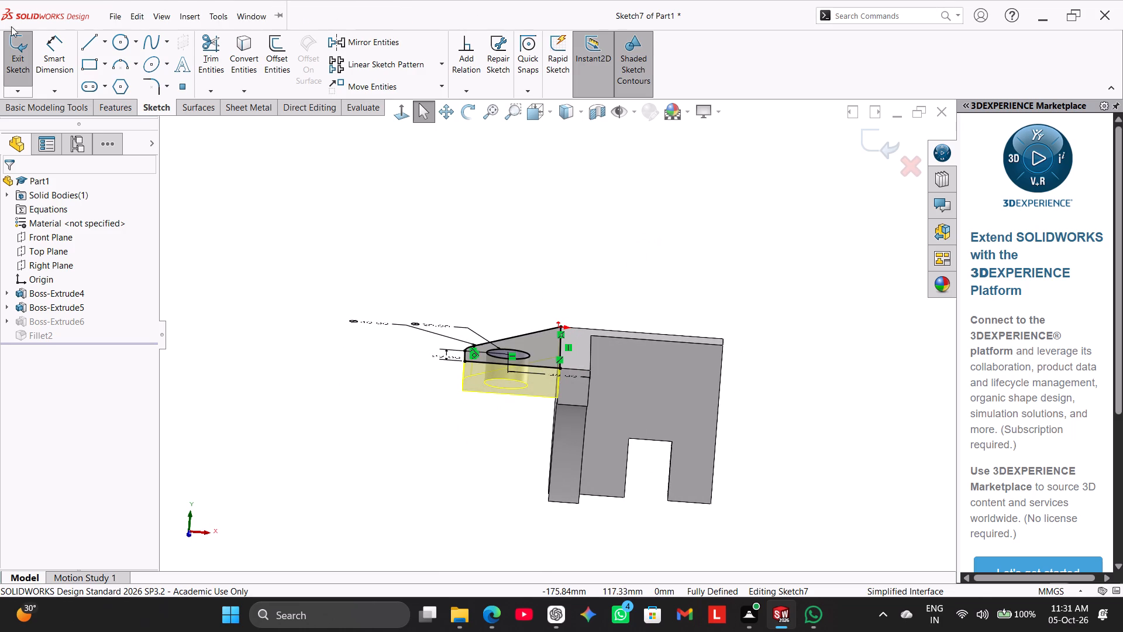
left_click(49, 51)
left_click(662, 334)
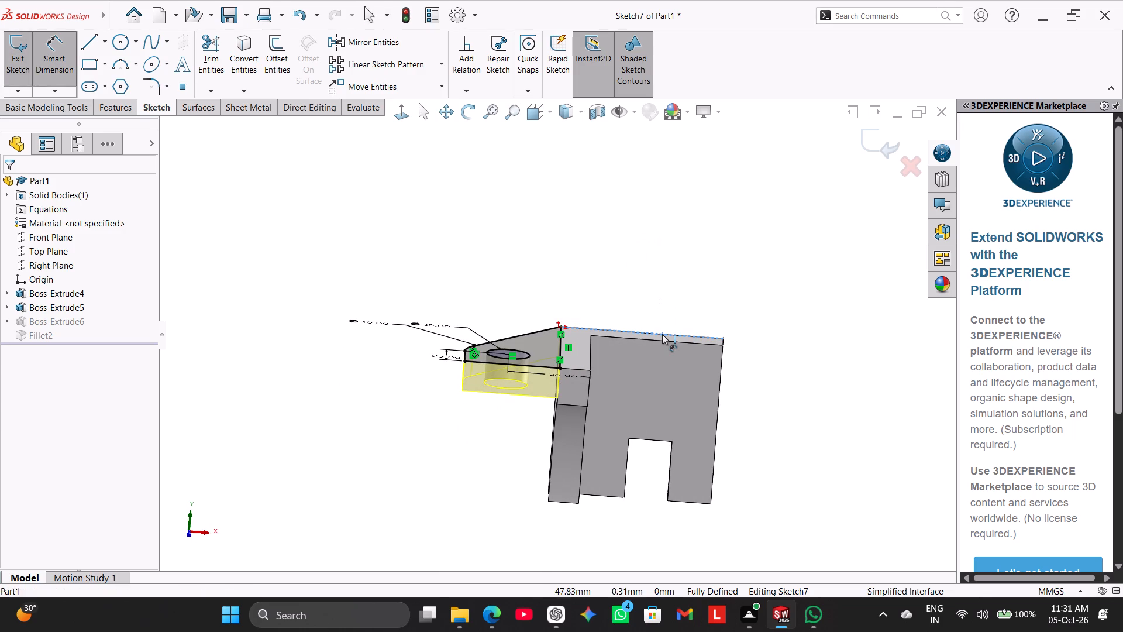
middle_click_drag(666, 276, 660, 334)
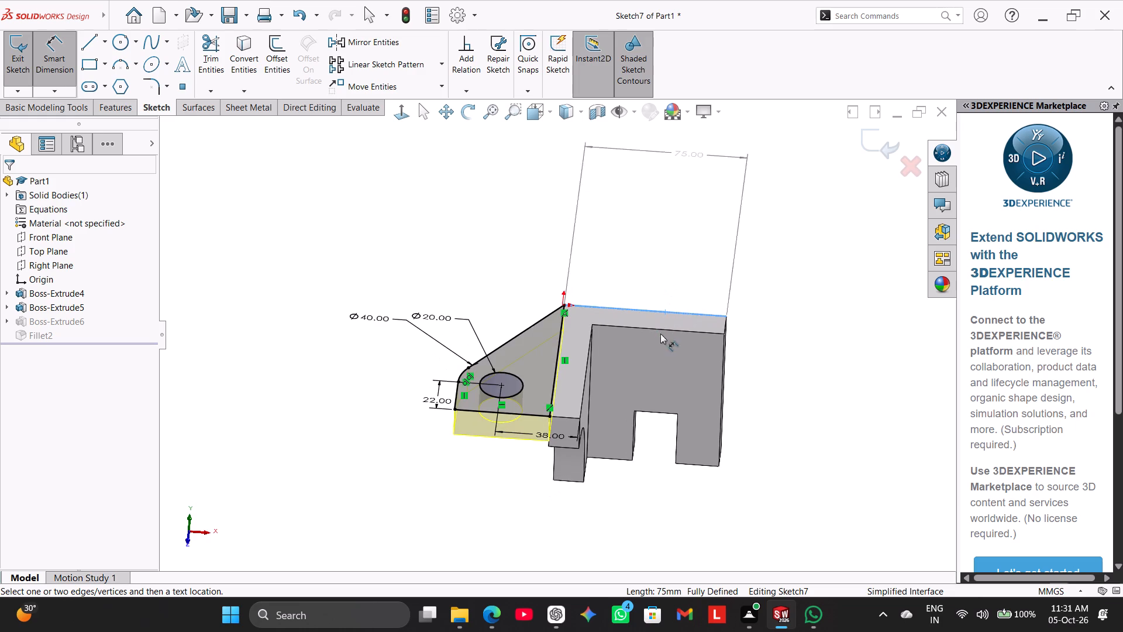
left_click(66, 58)
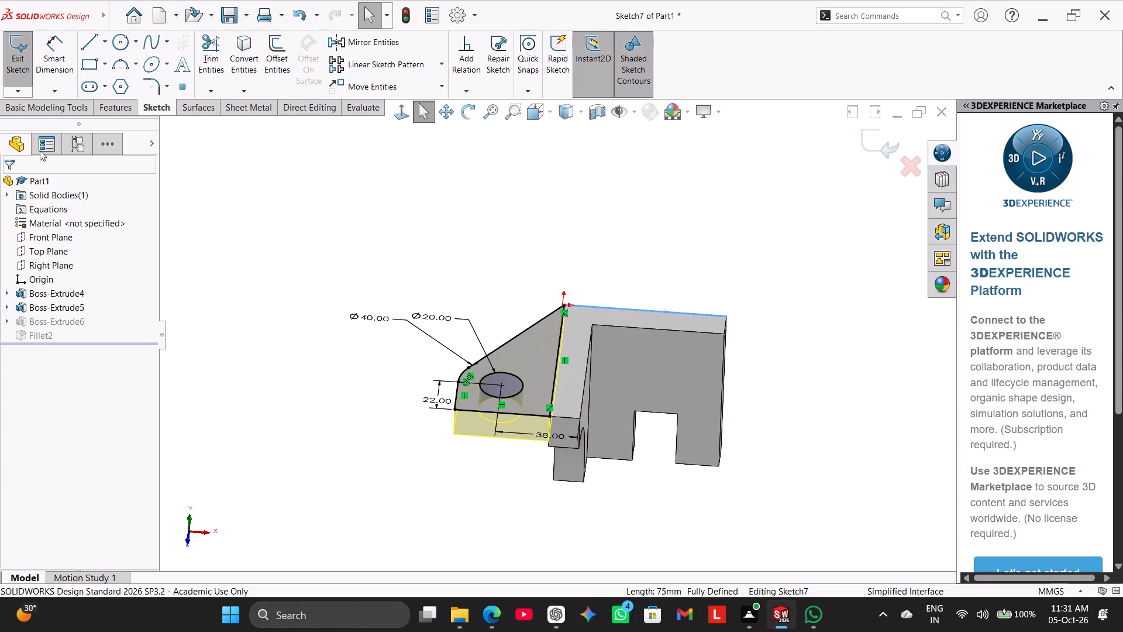
left_click(47, 61)
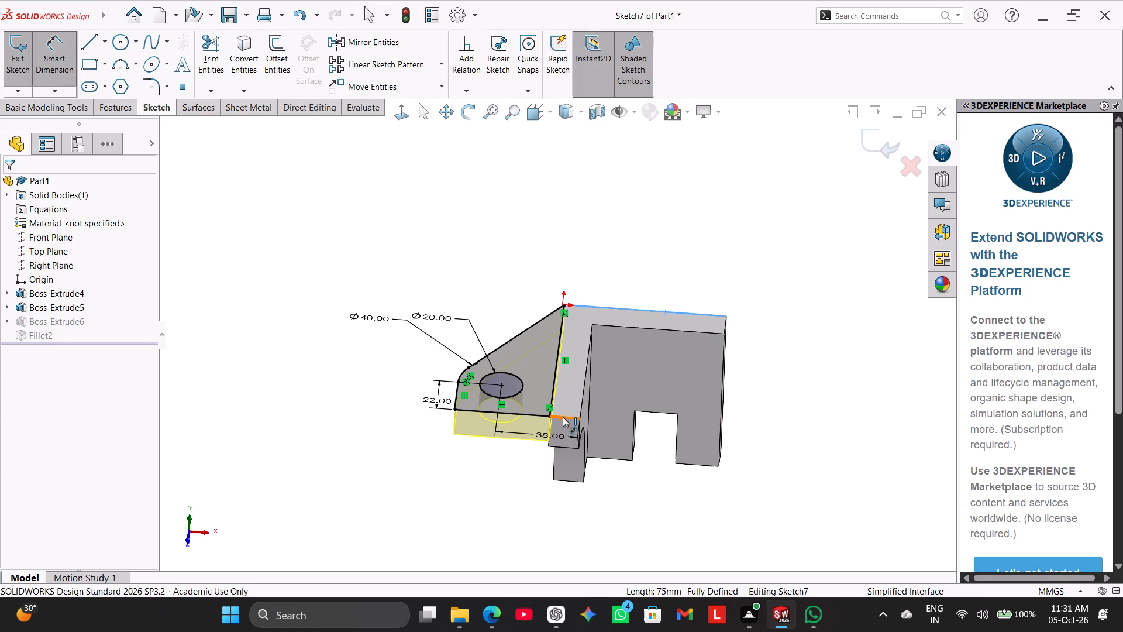
left_click(563, 417)
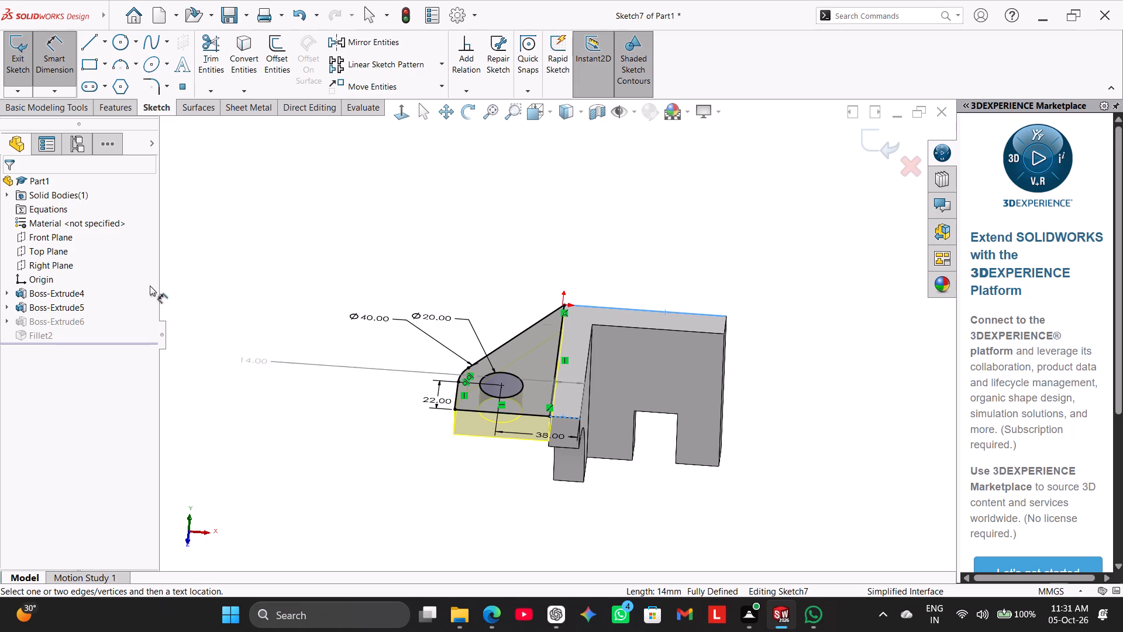
left_click(40, 54)
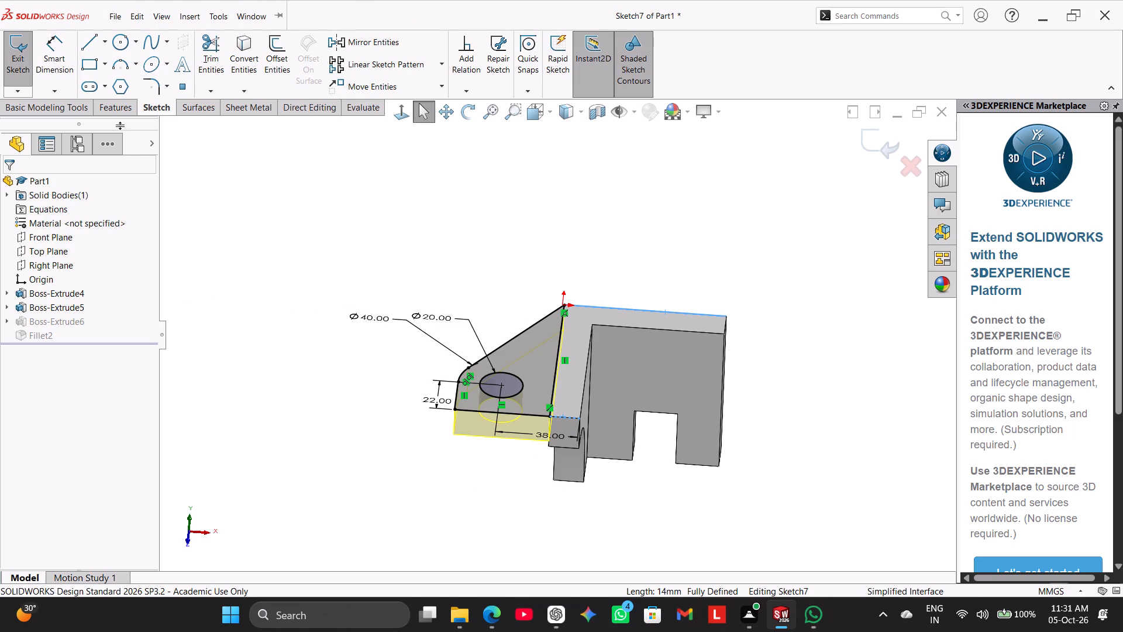
Measure the notched plate's bottom foot edge nearest the arched side wall from within the lug sketch.
left_click(66, 46)
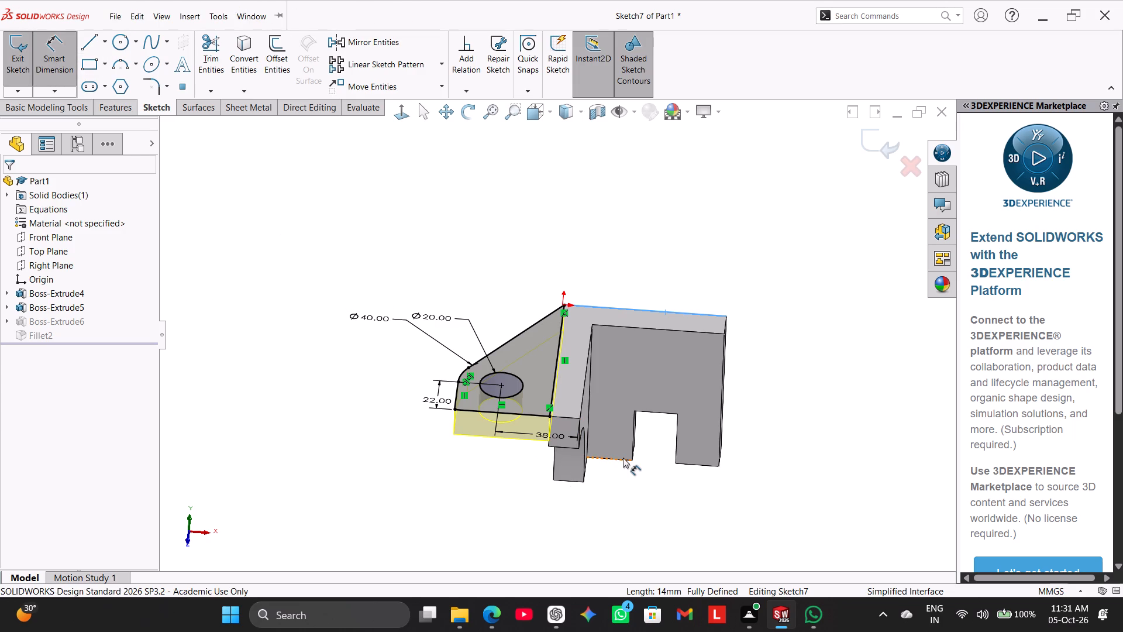
left_click(623, 458)
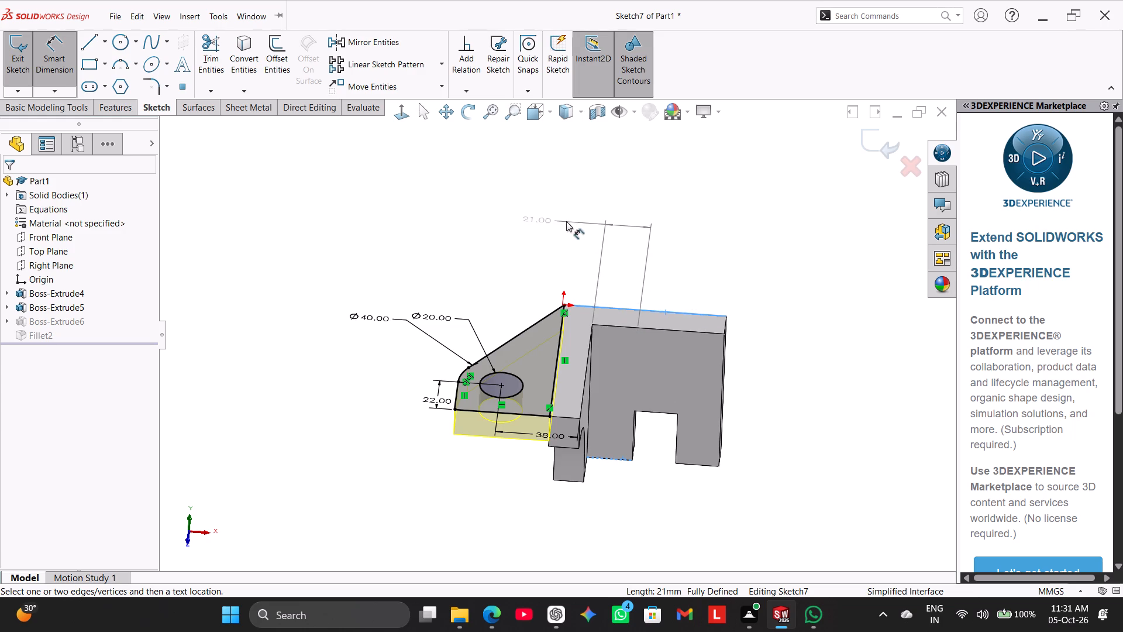
left_click(64, 66)
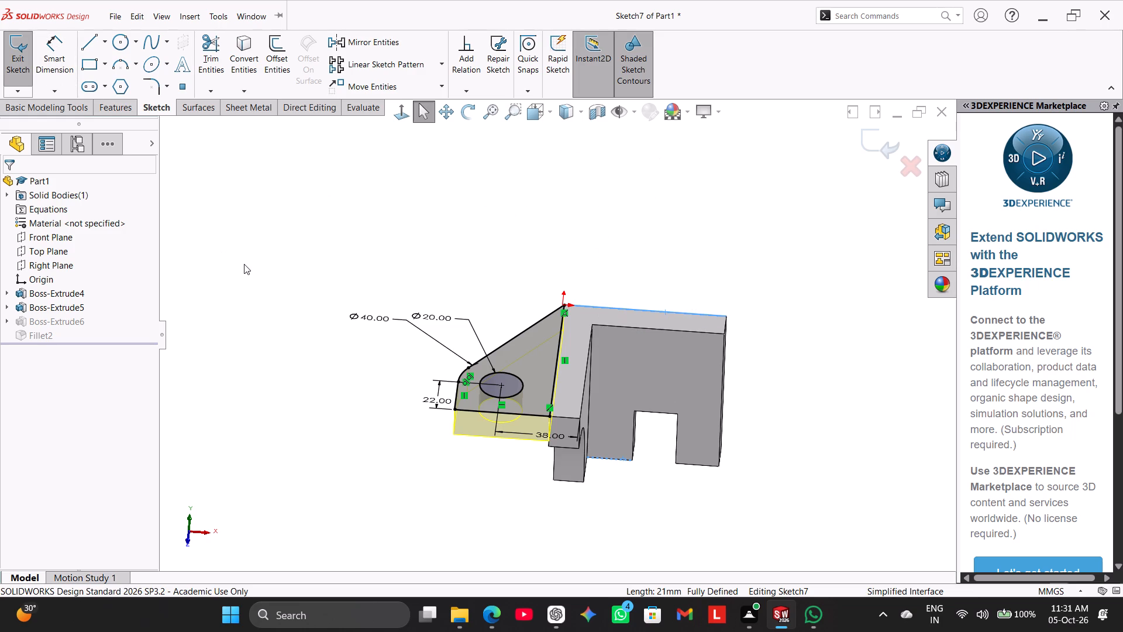
left_click(285, 263)
left_click(70, 68)
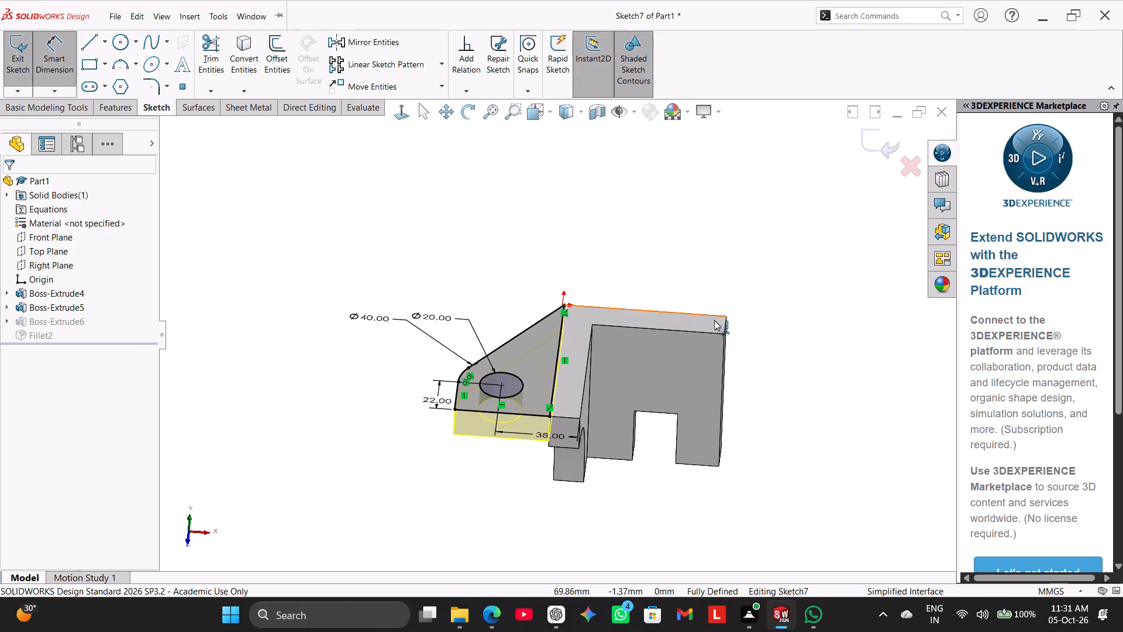
right_click(297, 266)
left_click(339, 305)
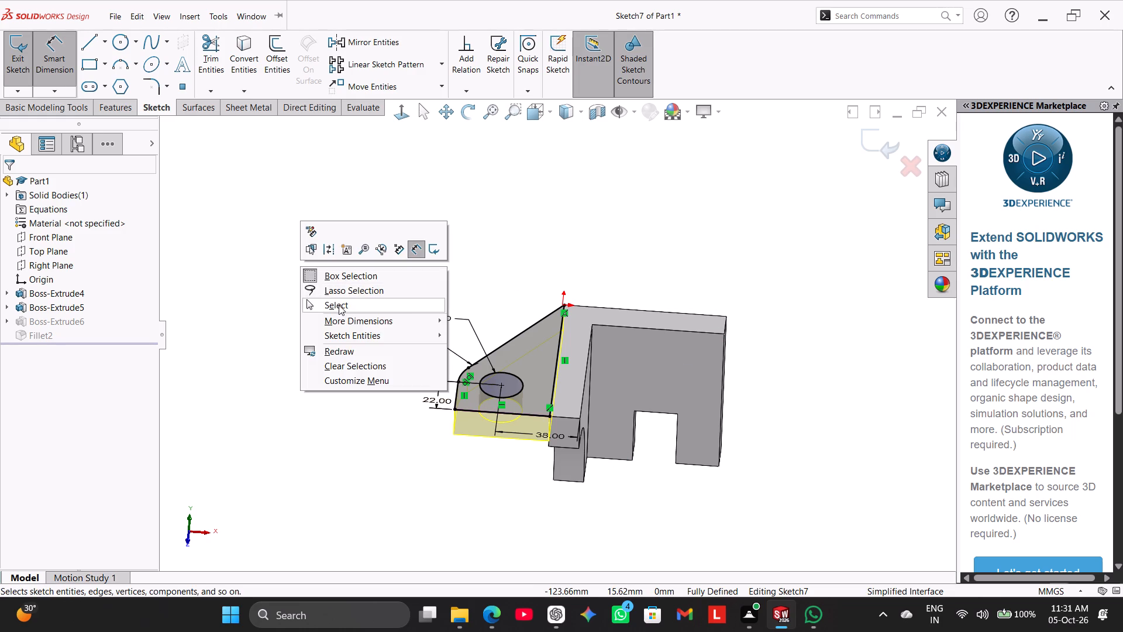
Exit the lug sketch and open the notched plate's profile sketch for editing.
right_click(62, 291)
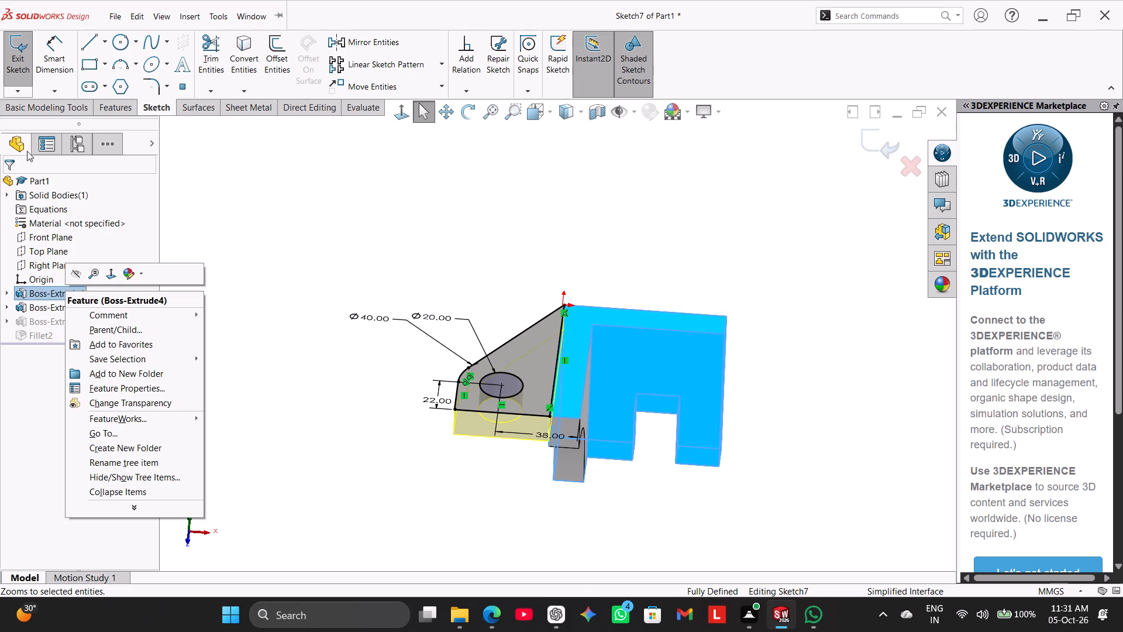
left_click(22, 63)
right_click(66, 299)
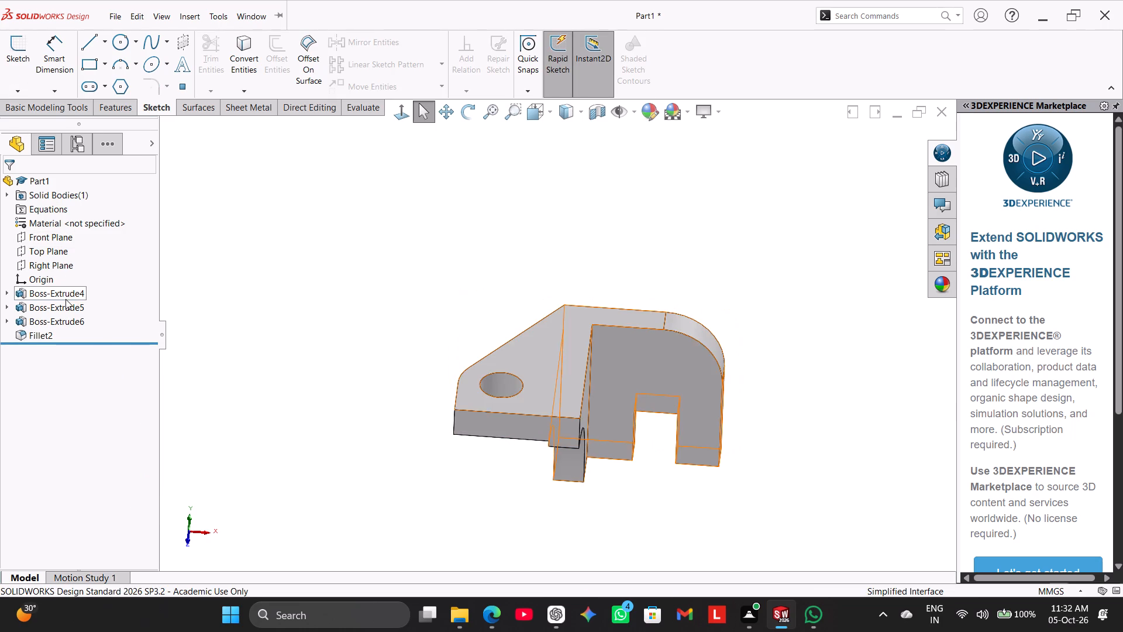
left_click(98, 265)
scroll(288, 360, "up", 2)
left_click(209, 349)
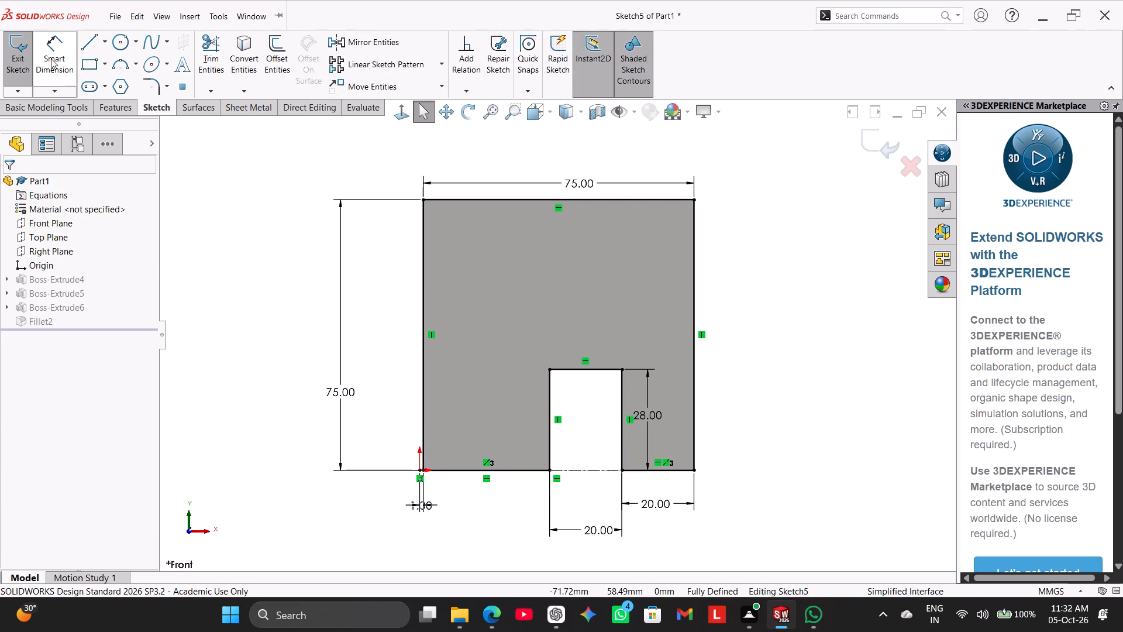
Measure the plate profile's bottom foot line between the origin side and the notch.
left_click(51, 59)
left_click(459, 469)
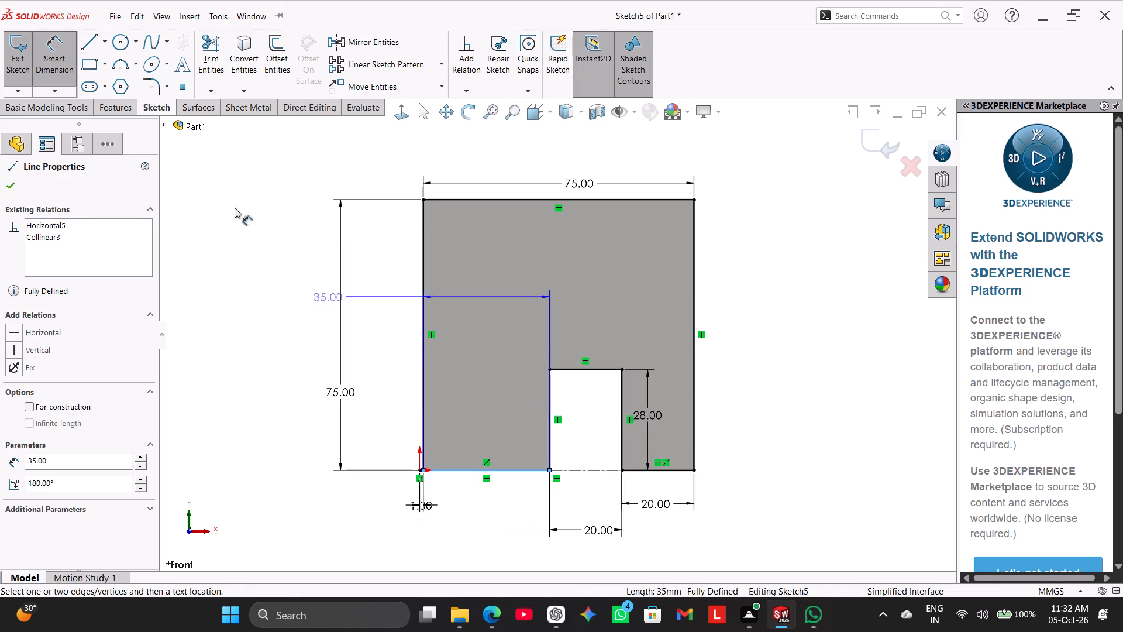
left_click(61, 67)
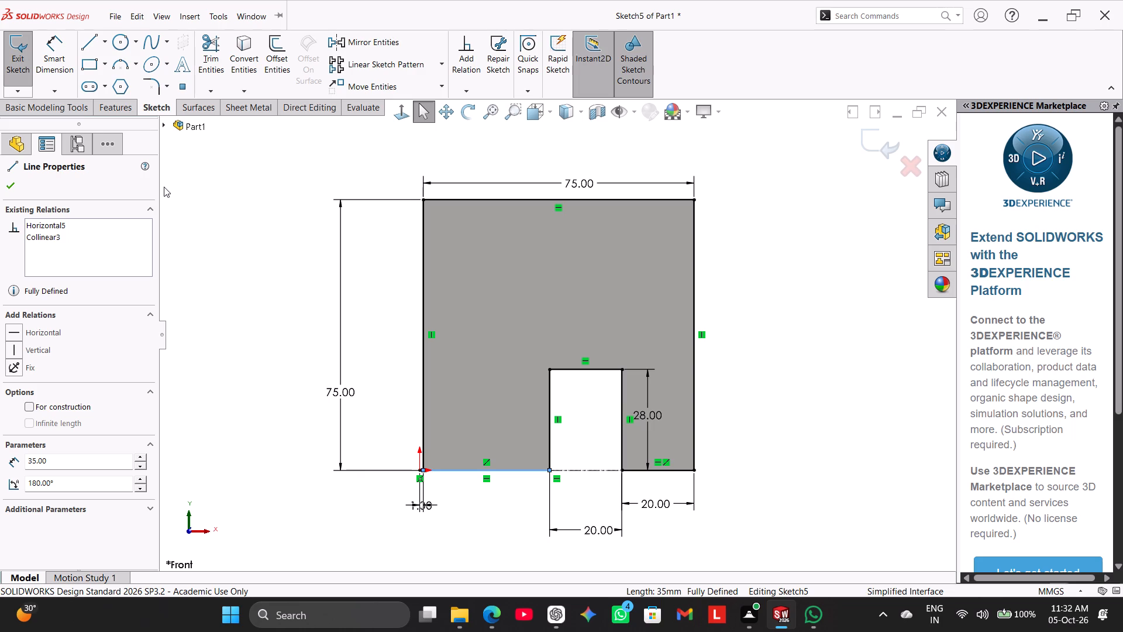
Set the notched plate's overall width to 74 mm and exit the sketch.
double_click(588, 181)
left_click(588, 181)
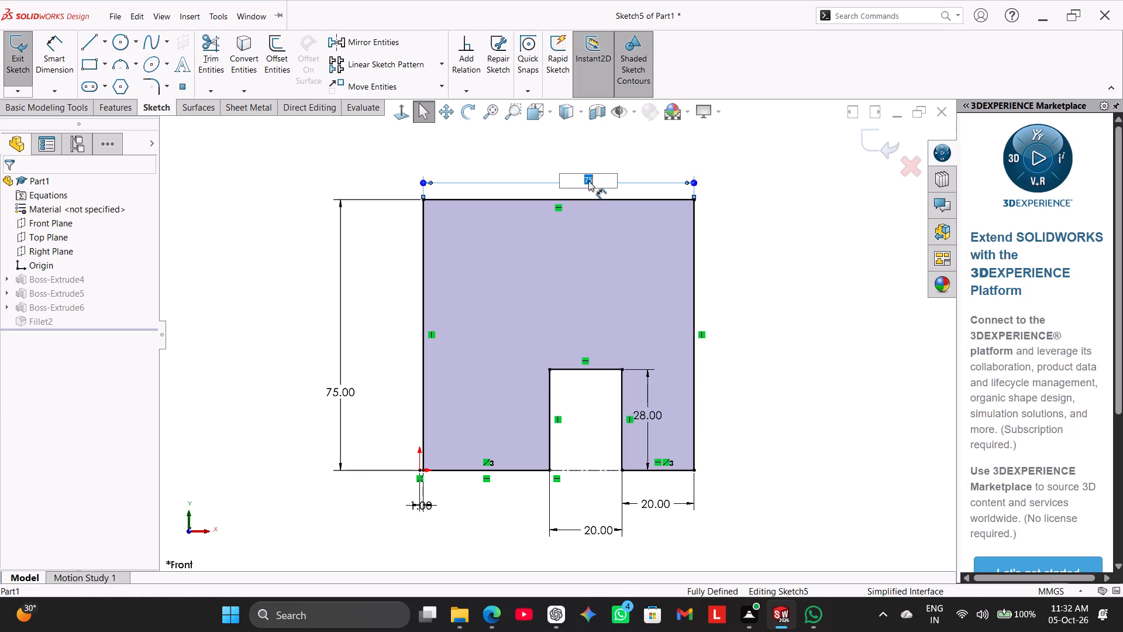
key("7")
key("4")
key("Return")
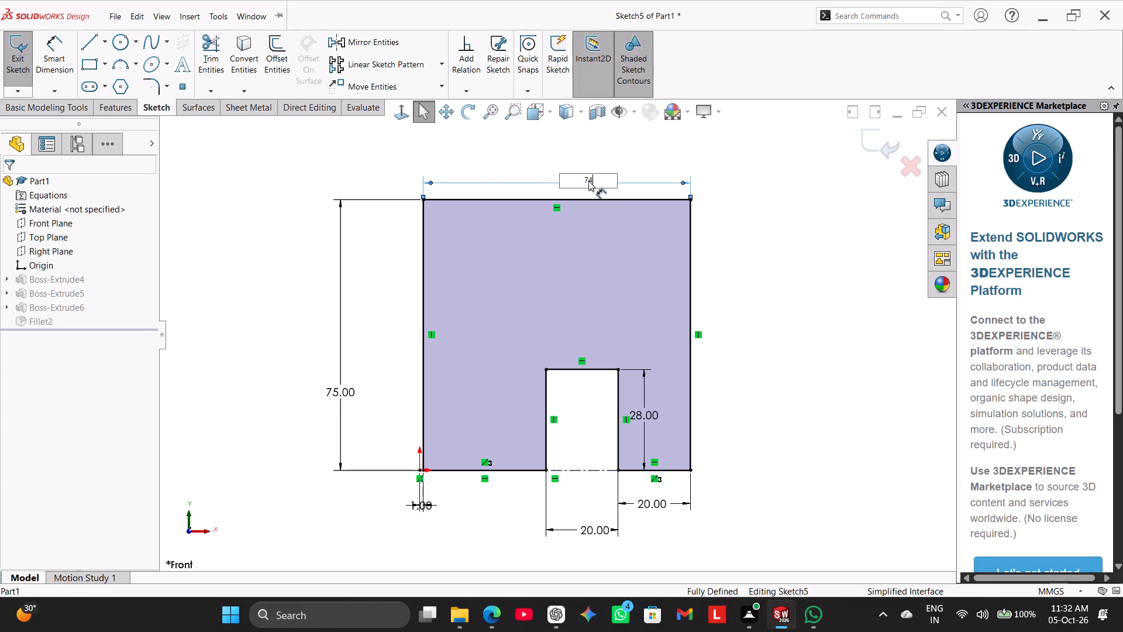
right_click(296, 194)
left_click(224, 219)
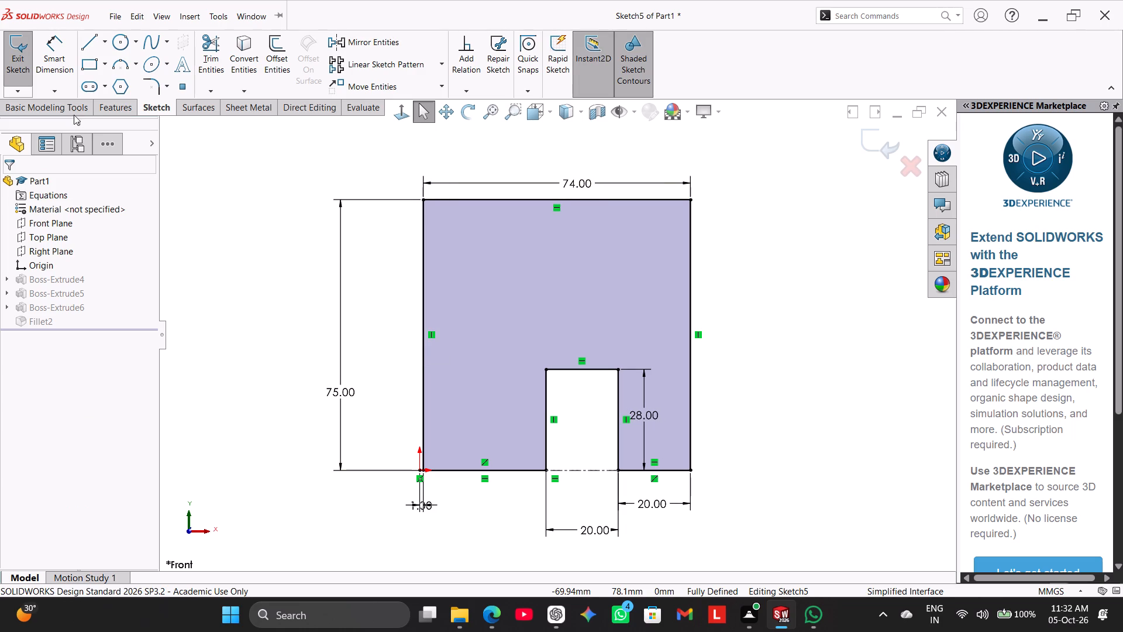
left_click(17, 57)
Measure the notched plate's front bottom foot edge beside the arched side wall with a reference dimension.
middle_click_drag(274, 313, 276, 349)
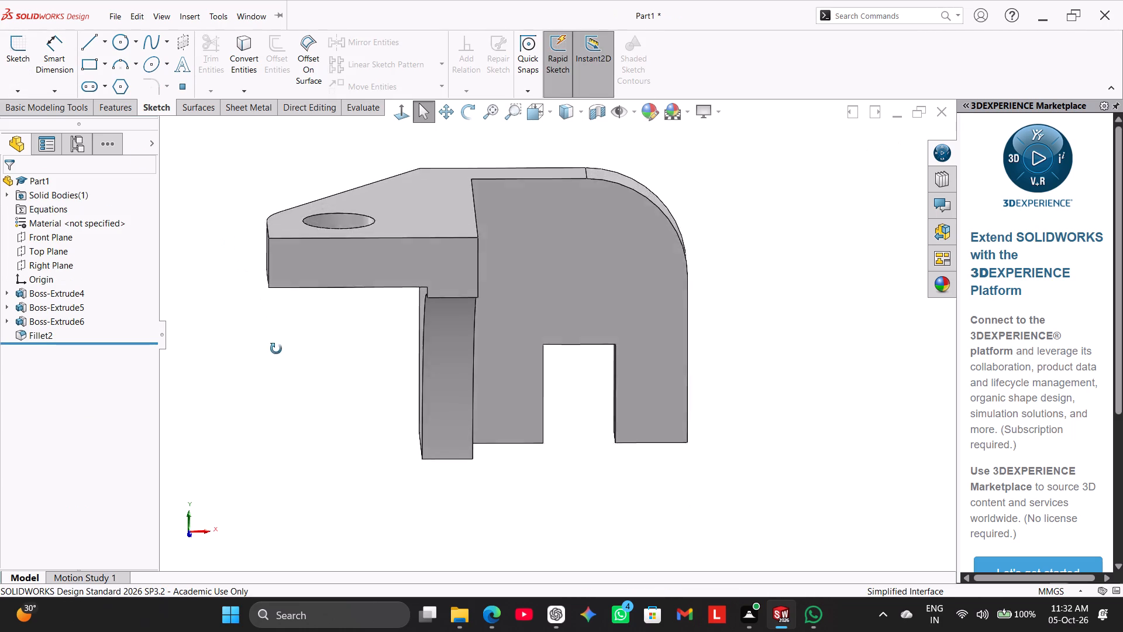
middle_click_drag(276, 349, 250, 384)
left_click(42, 59)
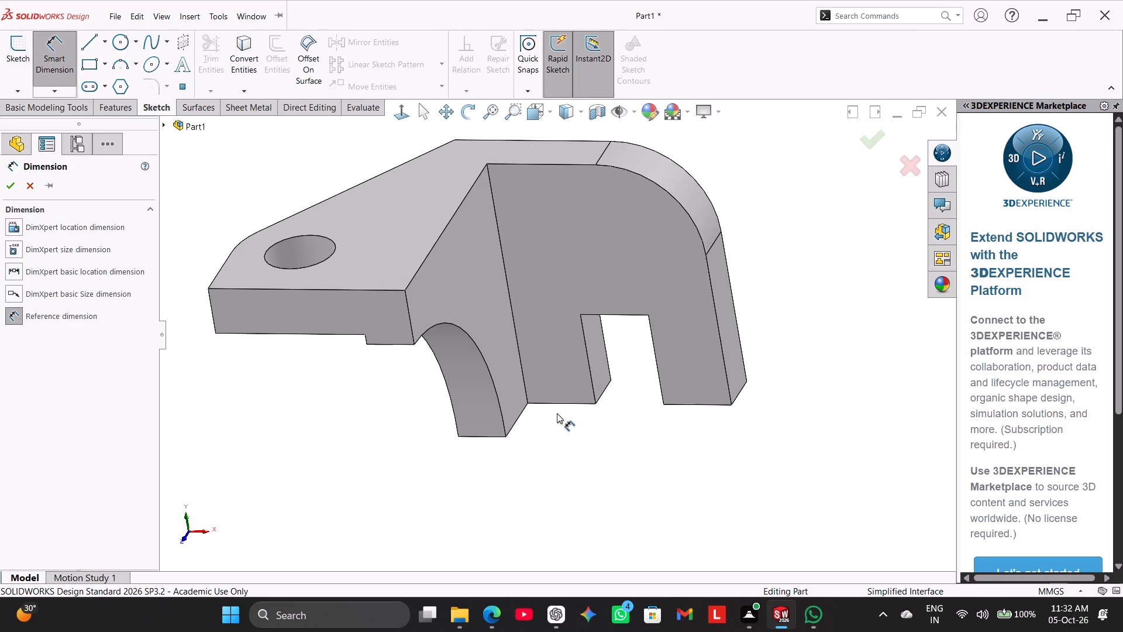
left_click(559, 404)
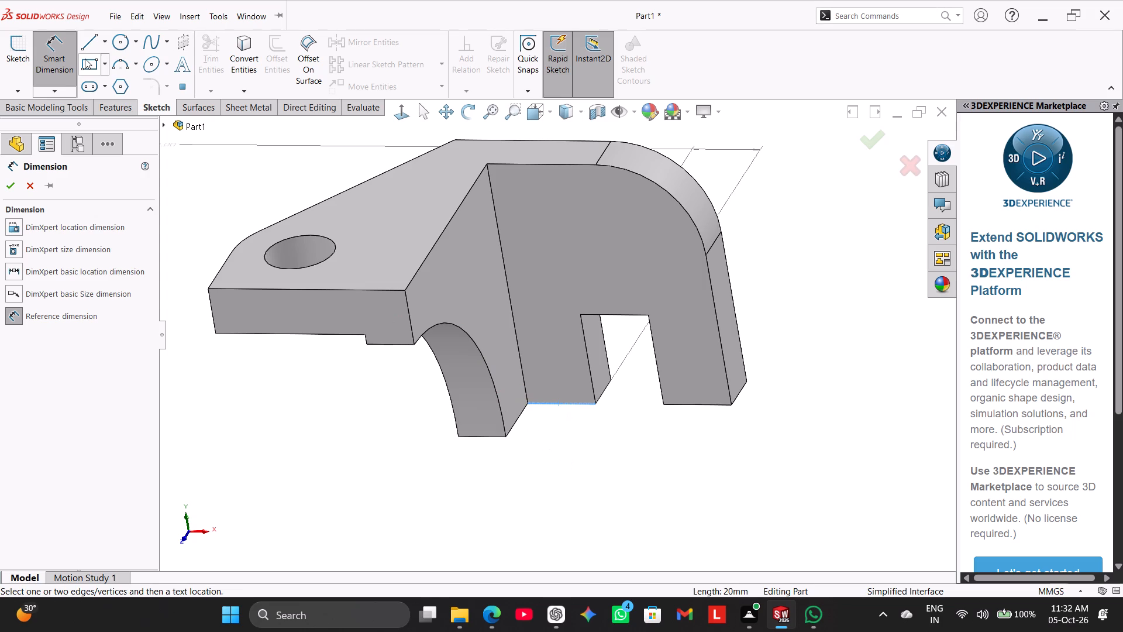
left_click(68, 58)
left_click(270, 362)
Measure from the bracket's rear top corner by the lug to the notched plate's far vertical edge.
middle_click_drag(278, 363, 302, 383)
left_click(43, 52)
scroll(399, 229, "up", 2)
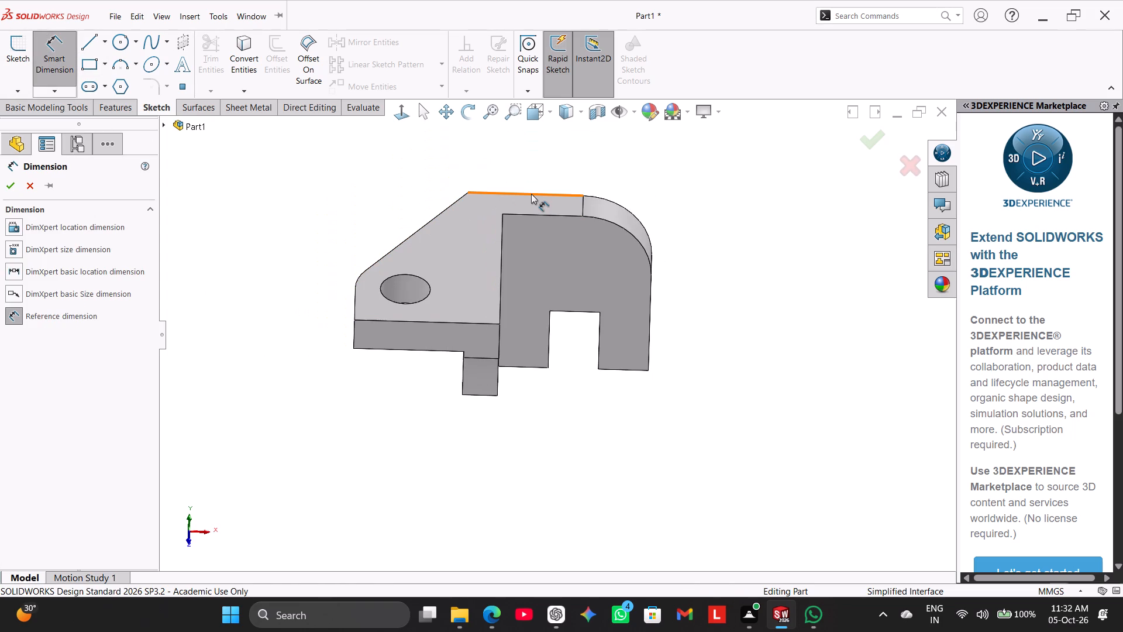
left_click(467, 191)
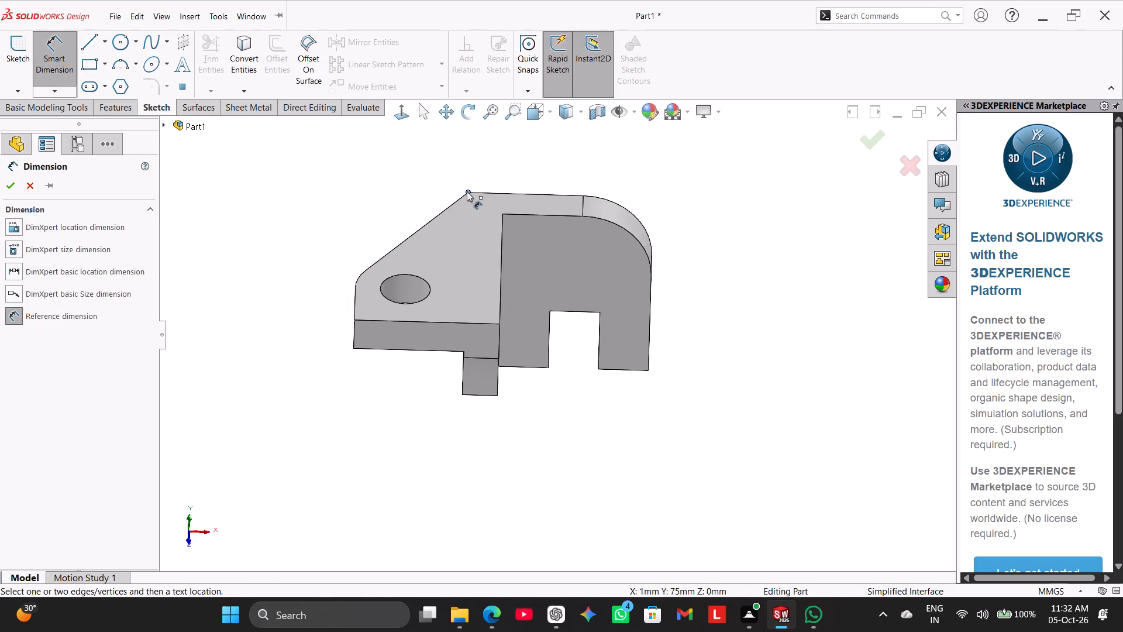
left_click(651, 300)
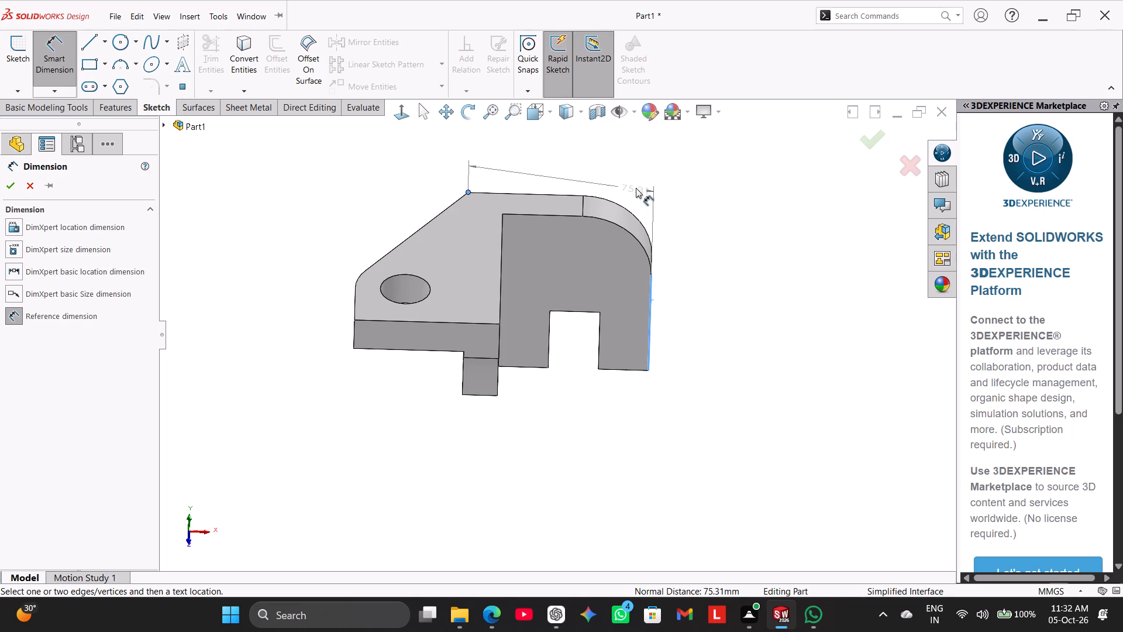
Measure the bracket's rear edge from the sloped lug corner to the plate's far end on the top face, and exit the sketch.
left_click(84, 71)
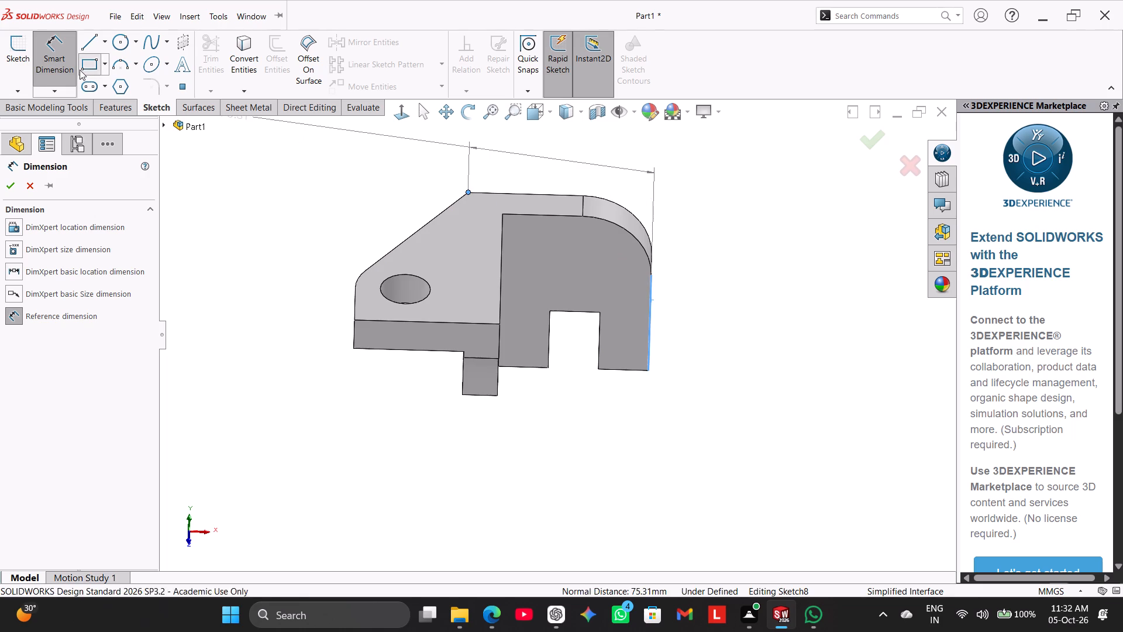
left_click(60, 60)
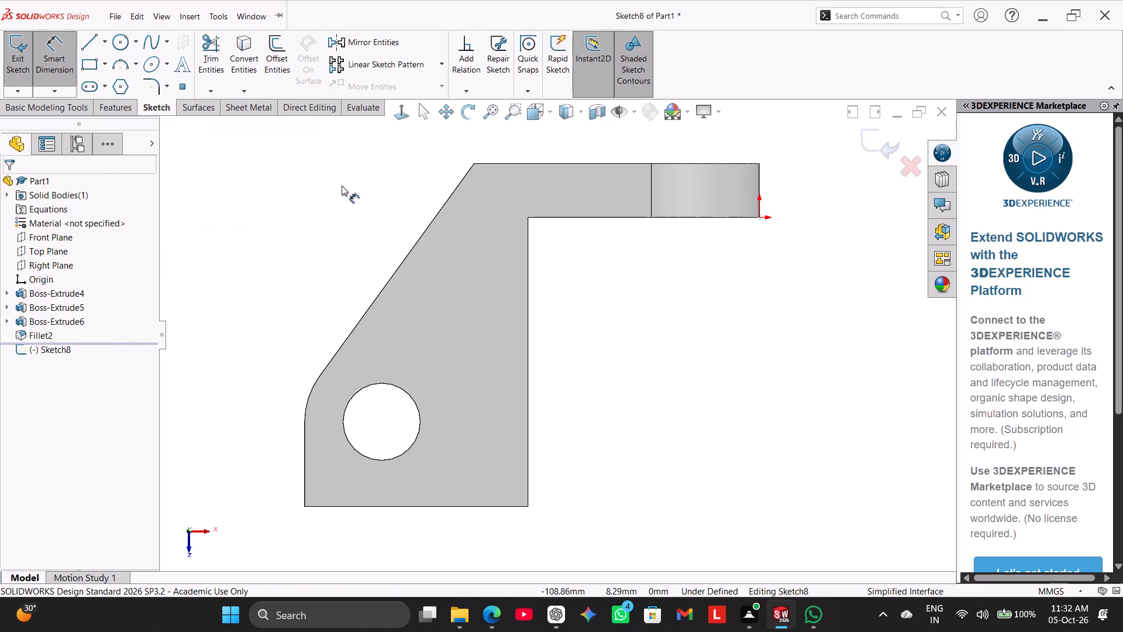
left_click(473, 163)
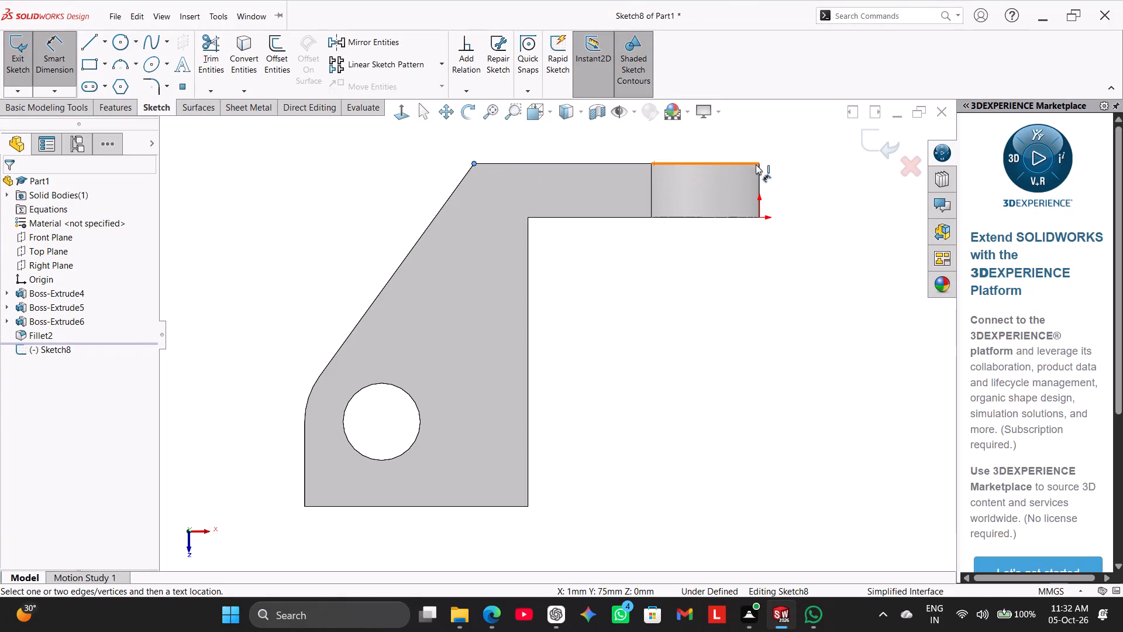
left_click(757, 163)
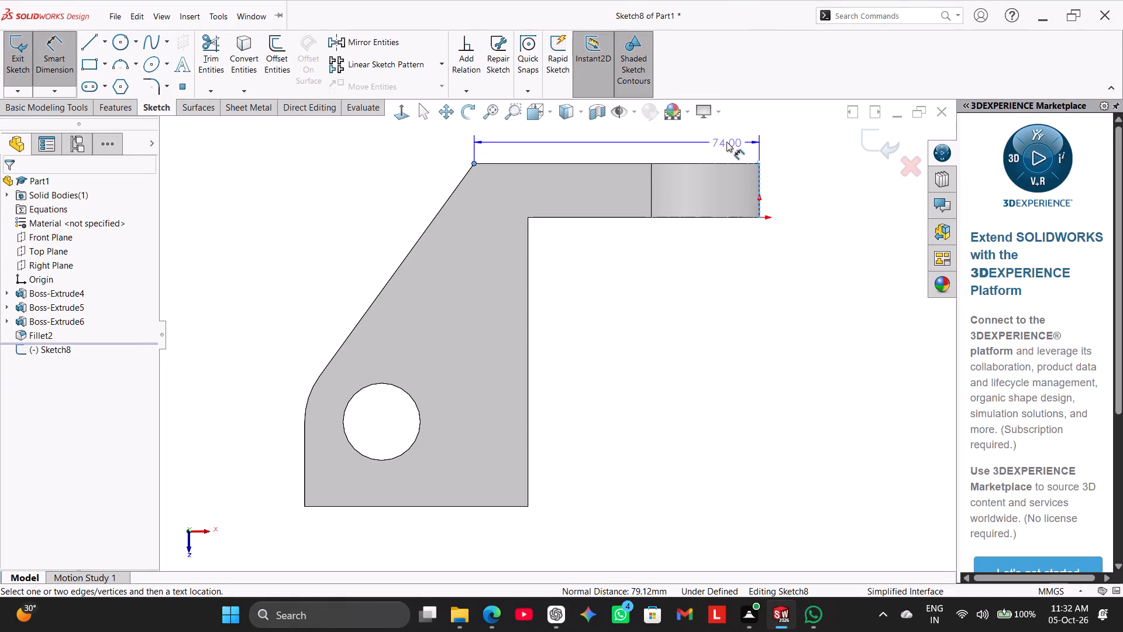
middle_click_drag(699, 154, 701, 132)
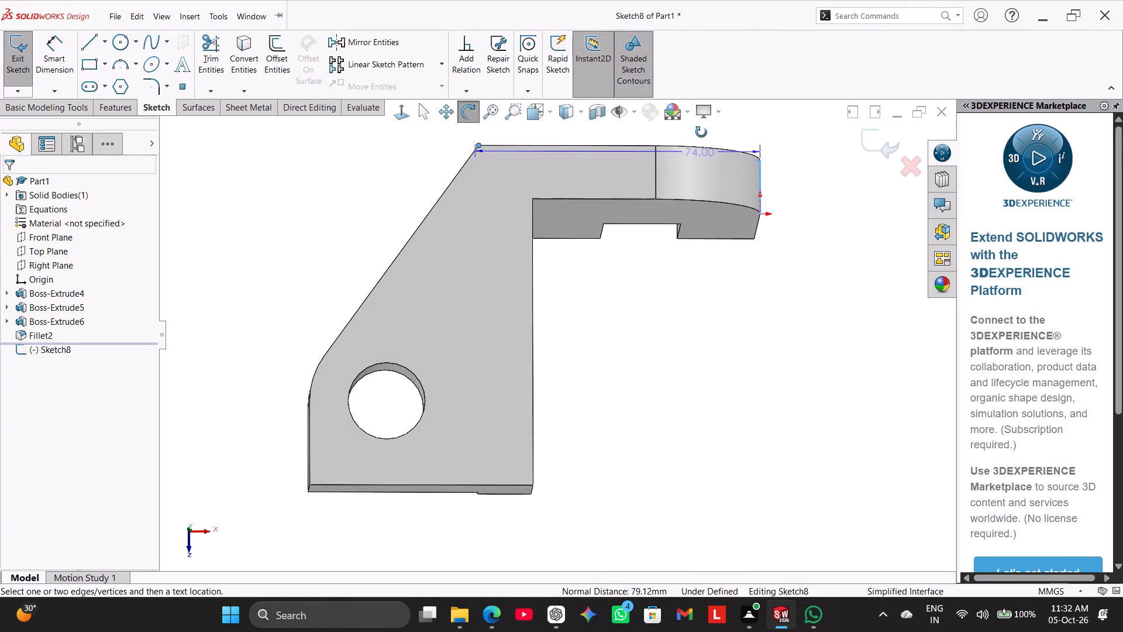
middle_click_drag(701, 132, 714, 202)
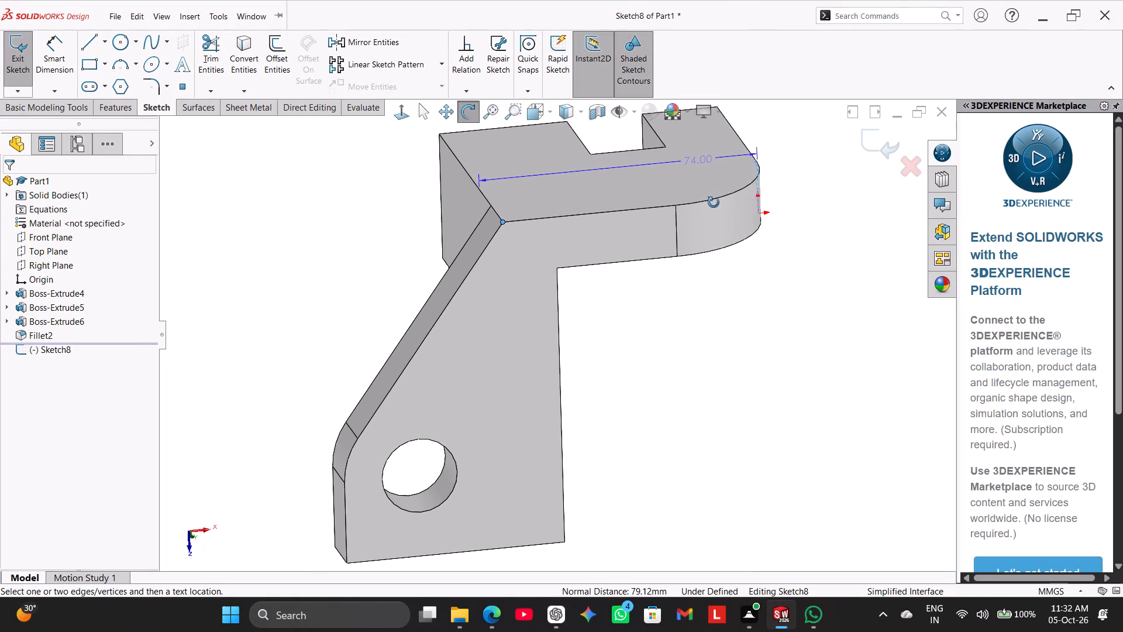
middle_click_drag(714, 202, 701, 186)
left_click(42, 55)
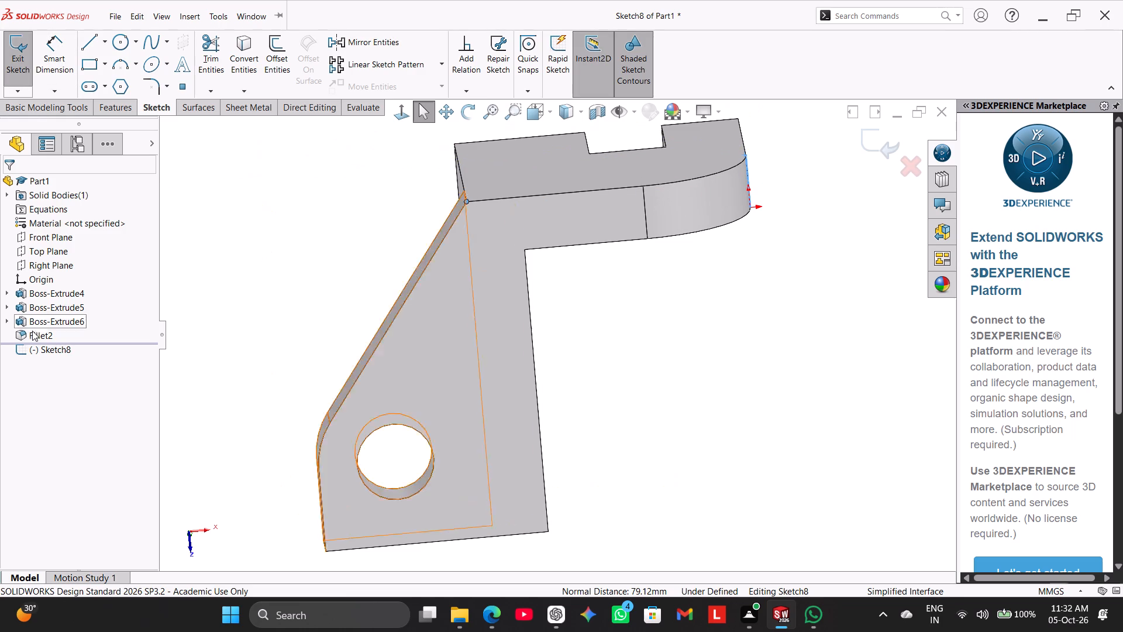
right_click(37, 325)
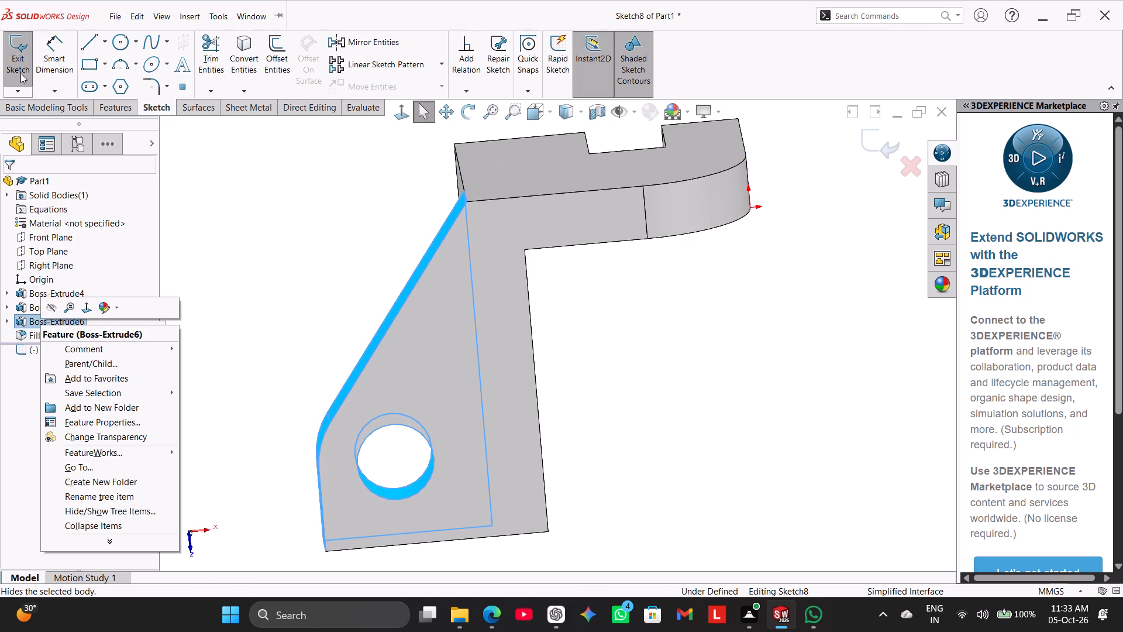
left_click(20, 73)
Edit the hole lug's sketch, delete the coincident relation at its top corner, and make that corner coincident with the origin.
right_click(68, 318)
left_click(96, 286)
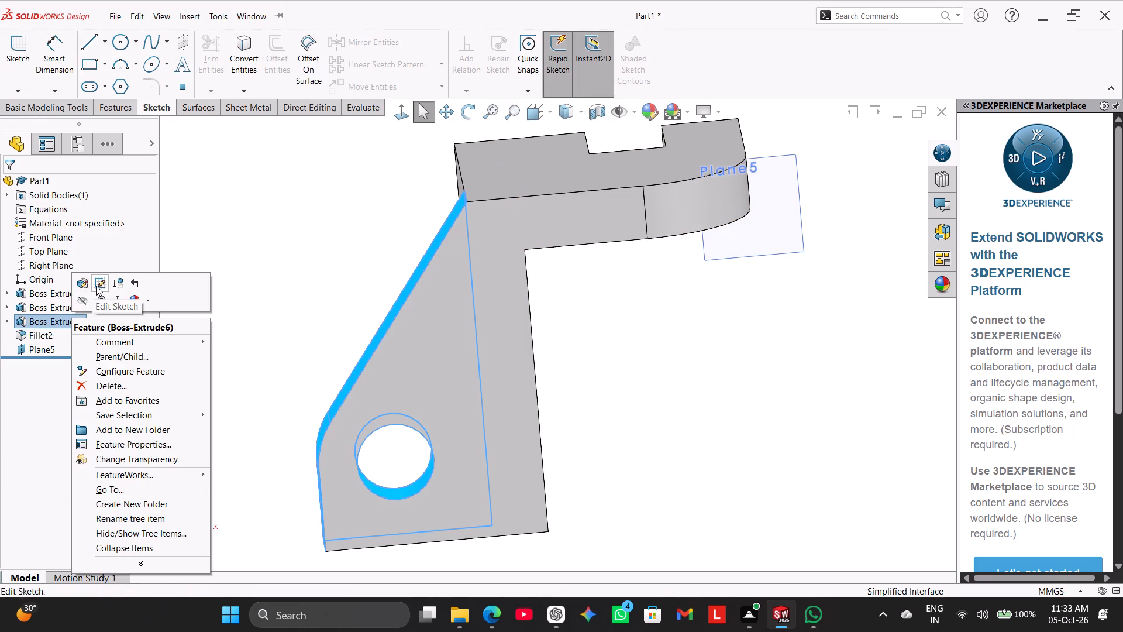
left_click(328, 236)
scroll(538, 145, "down", 3)
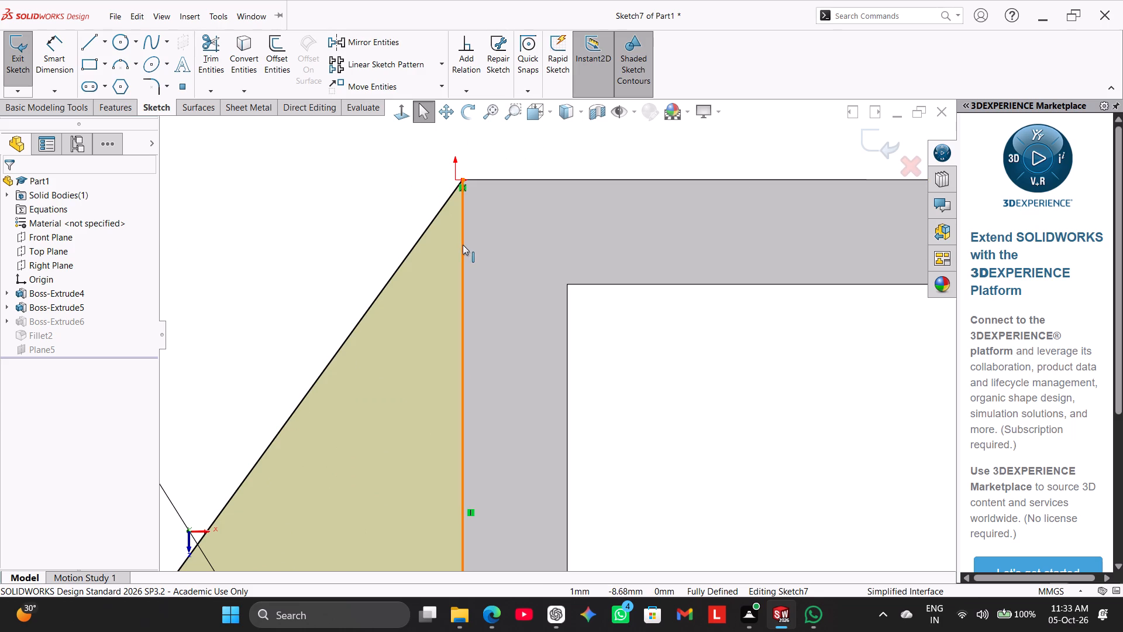
right_click(464, 185)
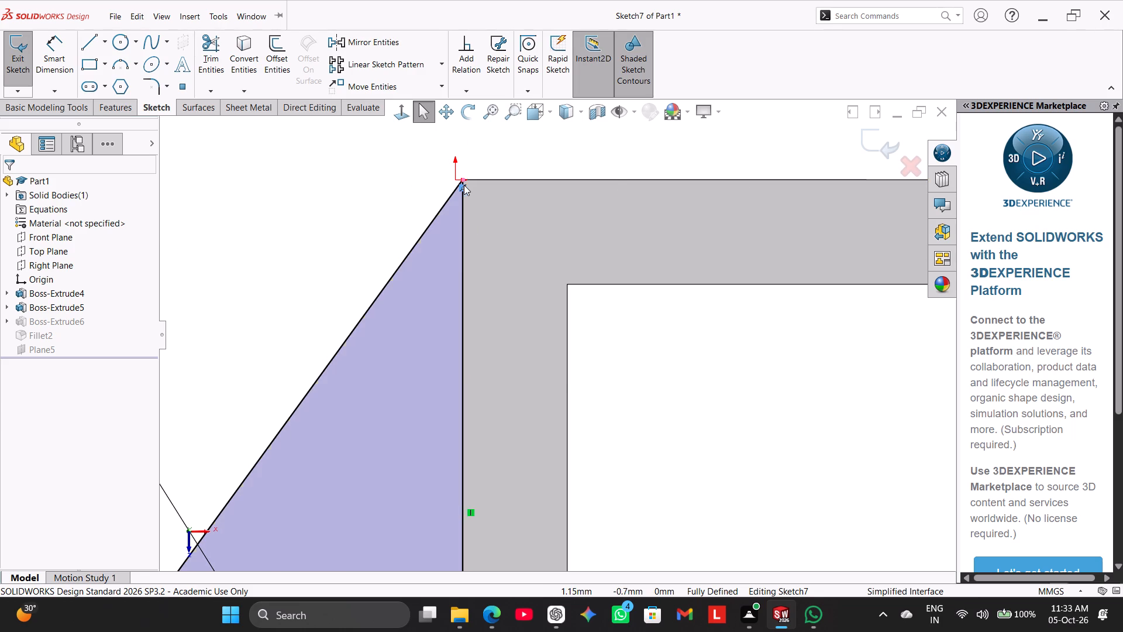
left_click(510, 339)
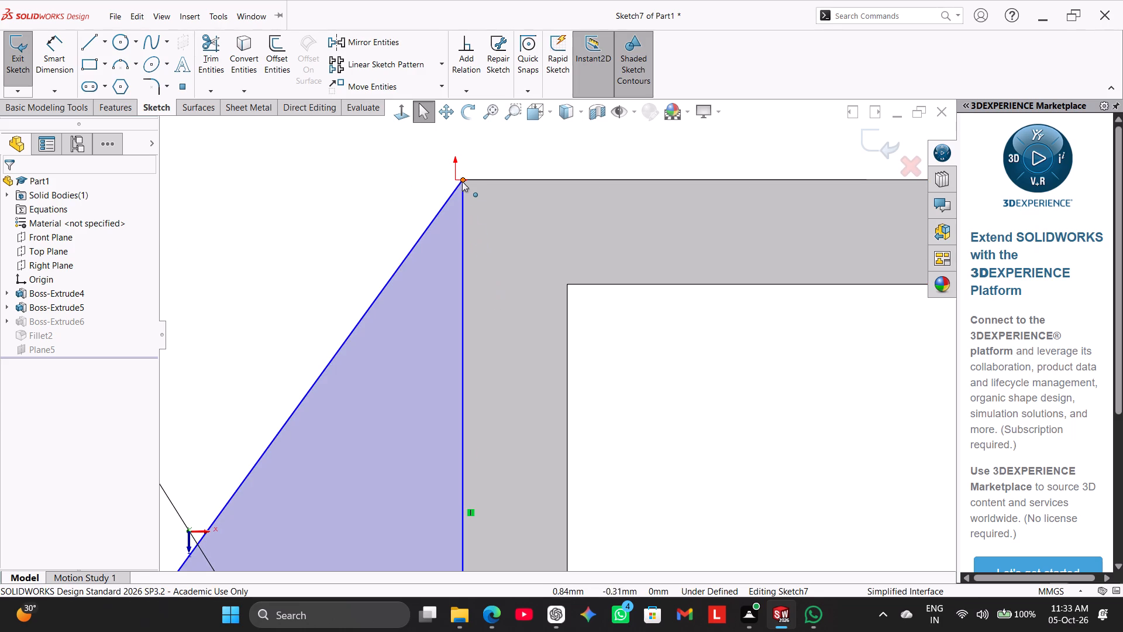
left_click(464, 178)
left_click(459, 178, "ctrl")
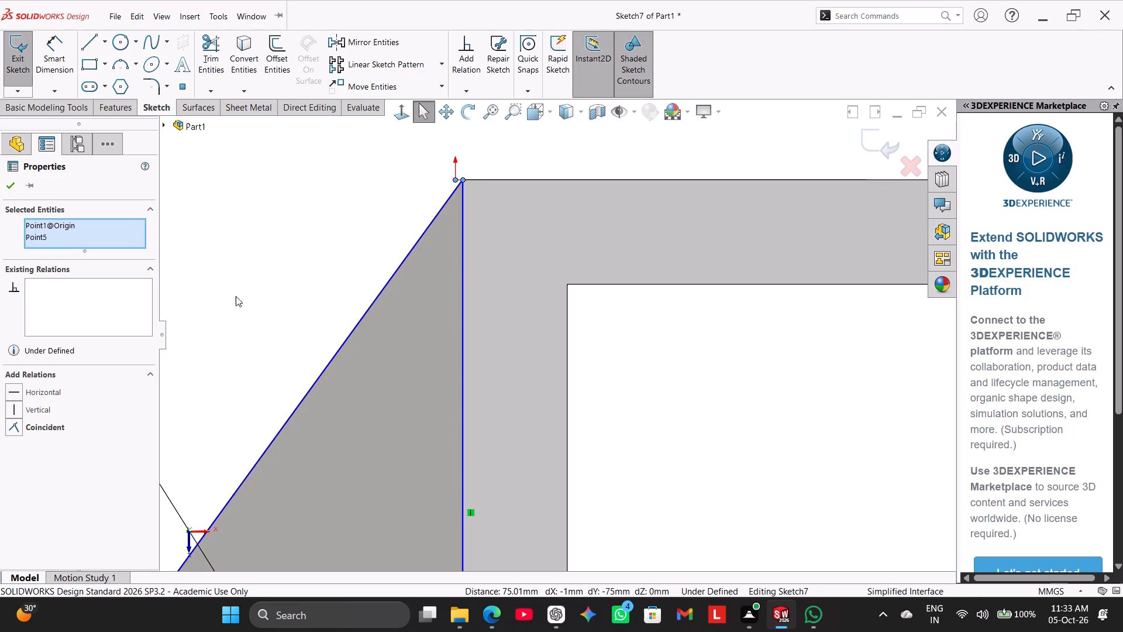
left_click(47, 426)
left_click(187, 305)
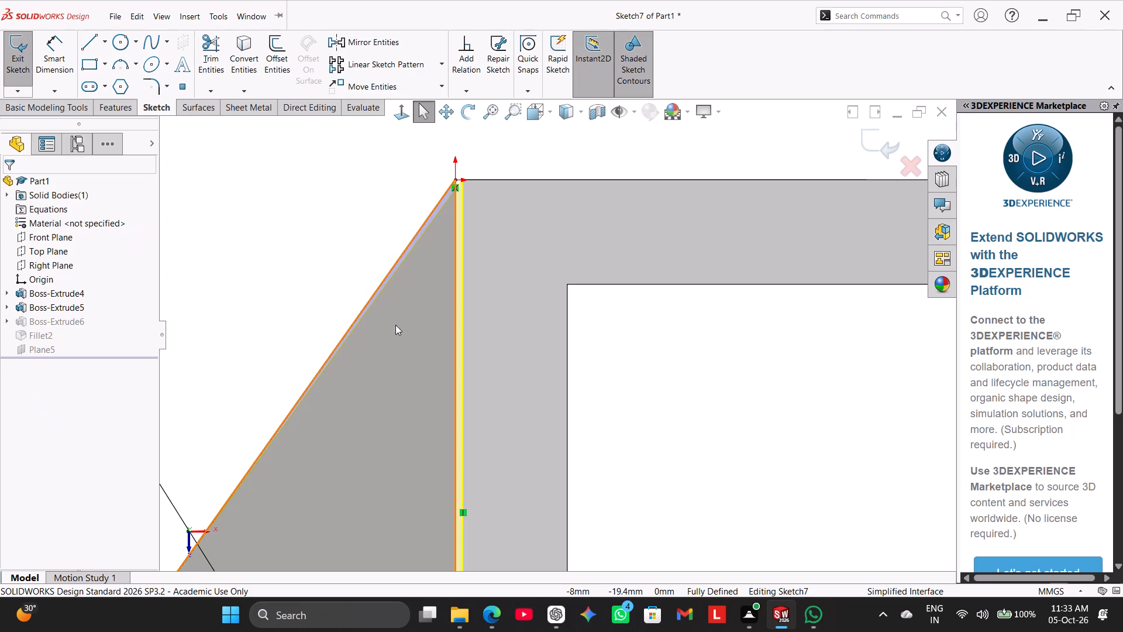
Delete the lug profile's long vertical line running down from the origin.
right_click(456, 383)
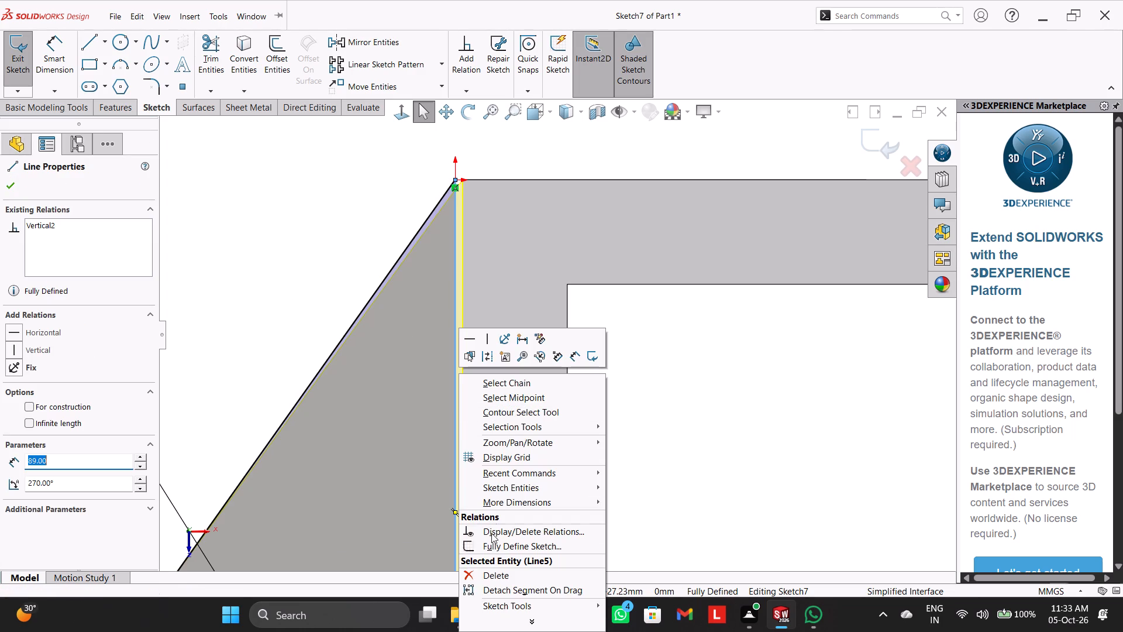
left_click(492, 573)
Sketch a horizontal line about 1 mm long from the origin to the plate's adjacent corner.
scroll(492, 450, "up", 2)
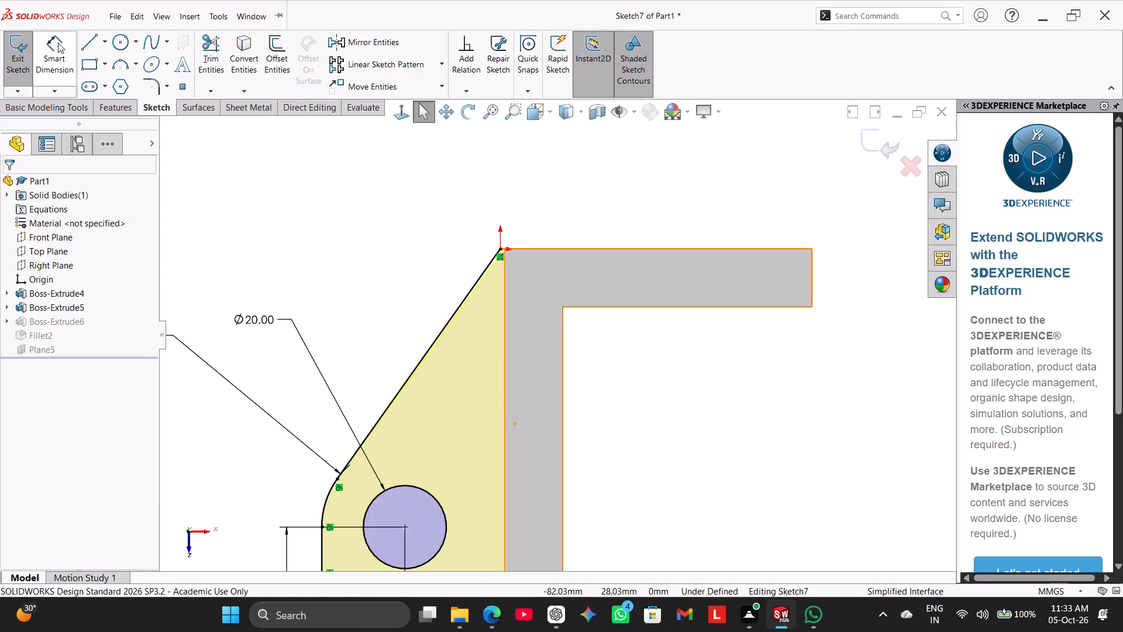
left_click(94, 44)
scroll(493, 267, "down", 4)
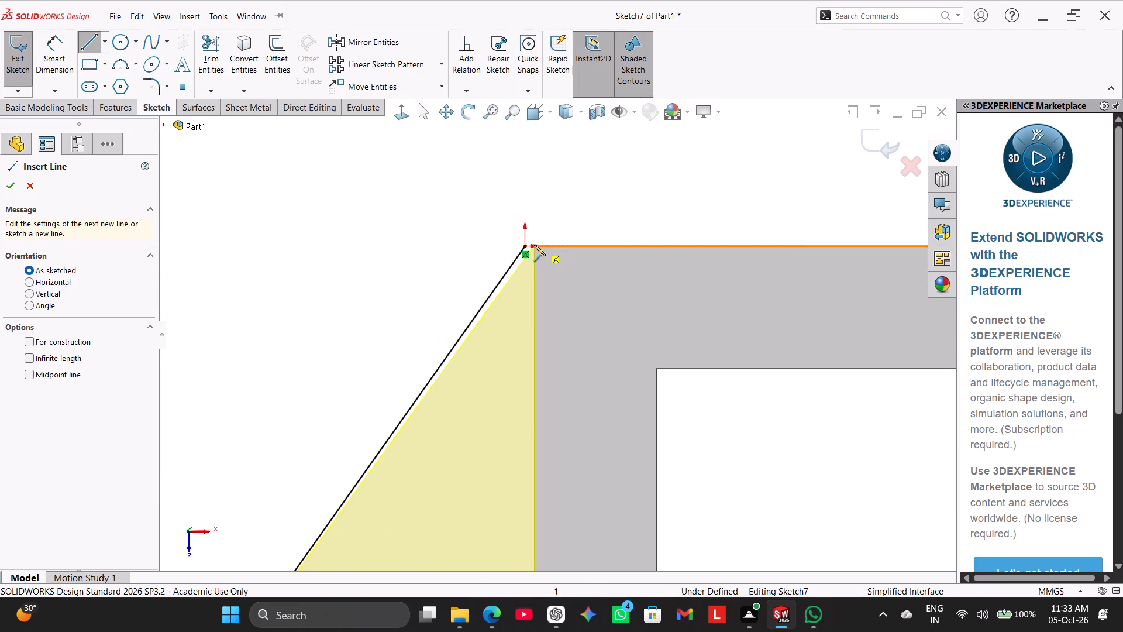
left_click(523, 245)
scroll(533, 249, "down", 8)
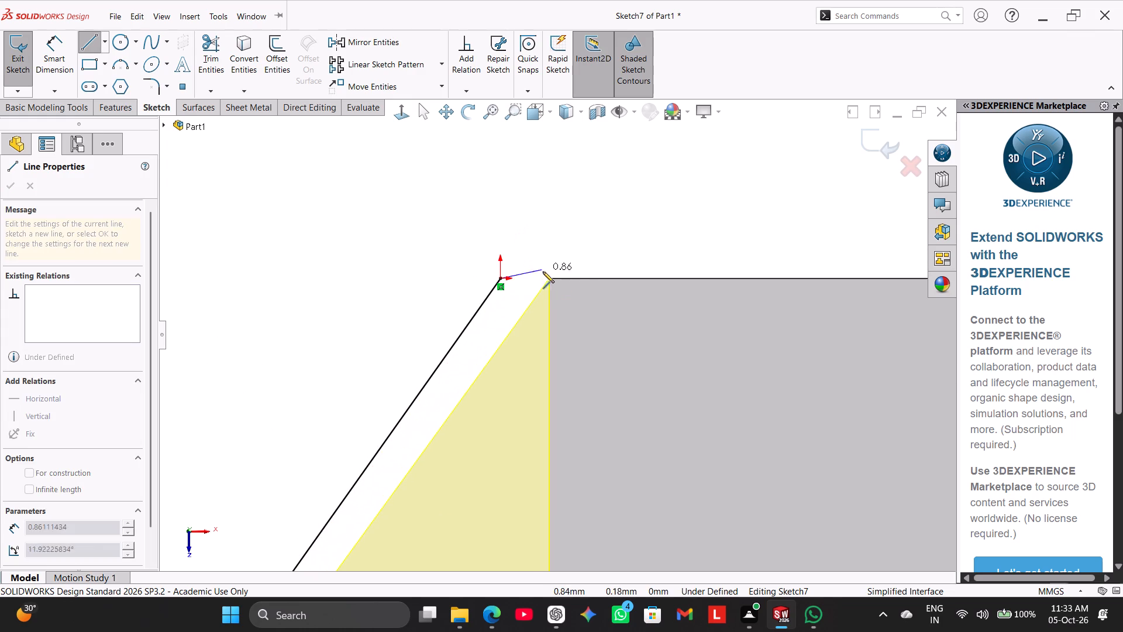
left_click(551, 280)
right_click(526, 241)
left_click(541, 253)
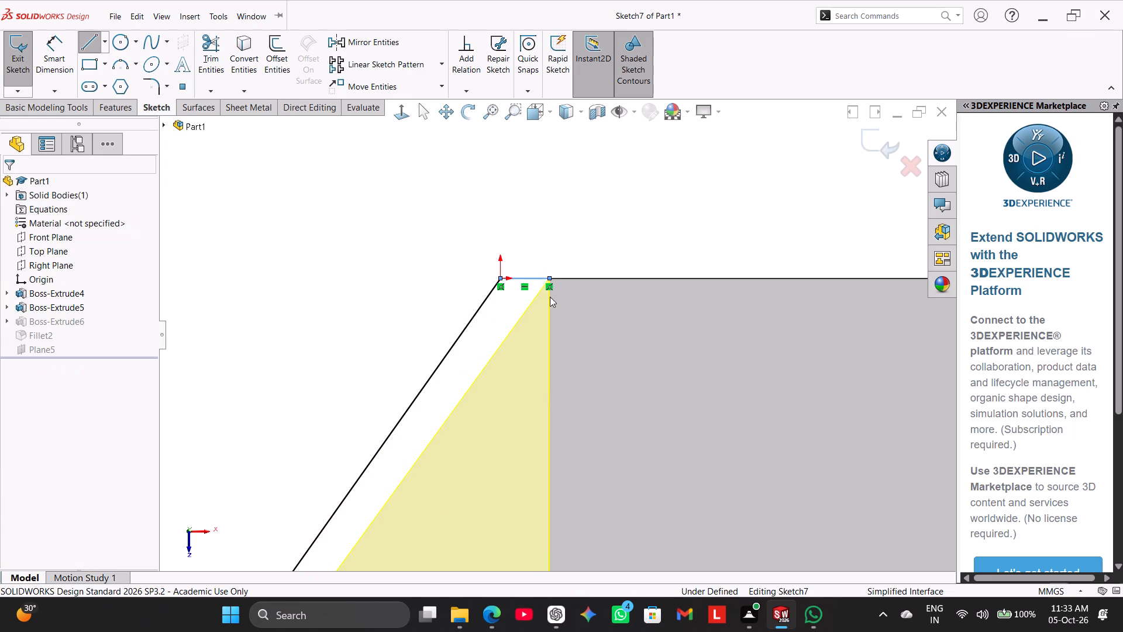
Sketch a vertical line from the plate's corner down its edge to the level of the lug's bottom line.
scroll(559, 327, "up", 19)
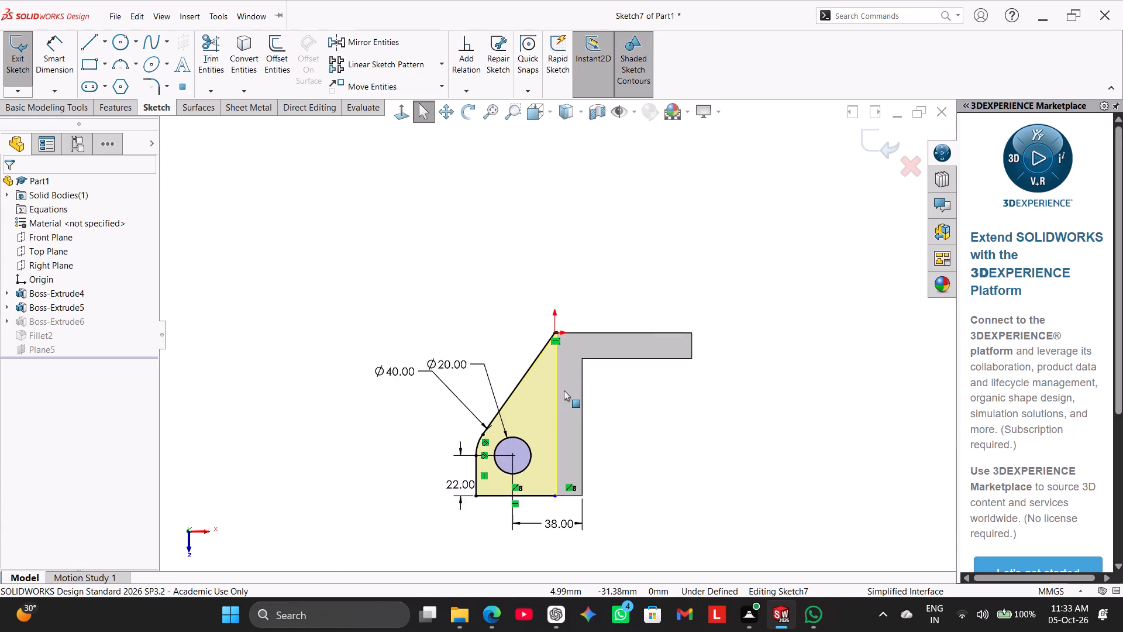
scroll(564, 390, "down", 4)
left_click(94, 43)
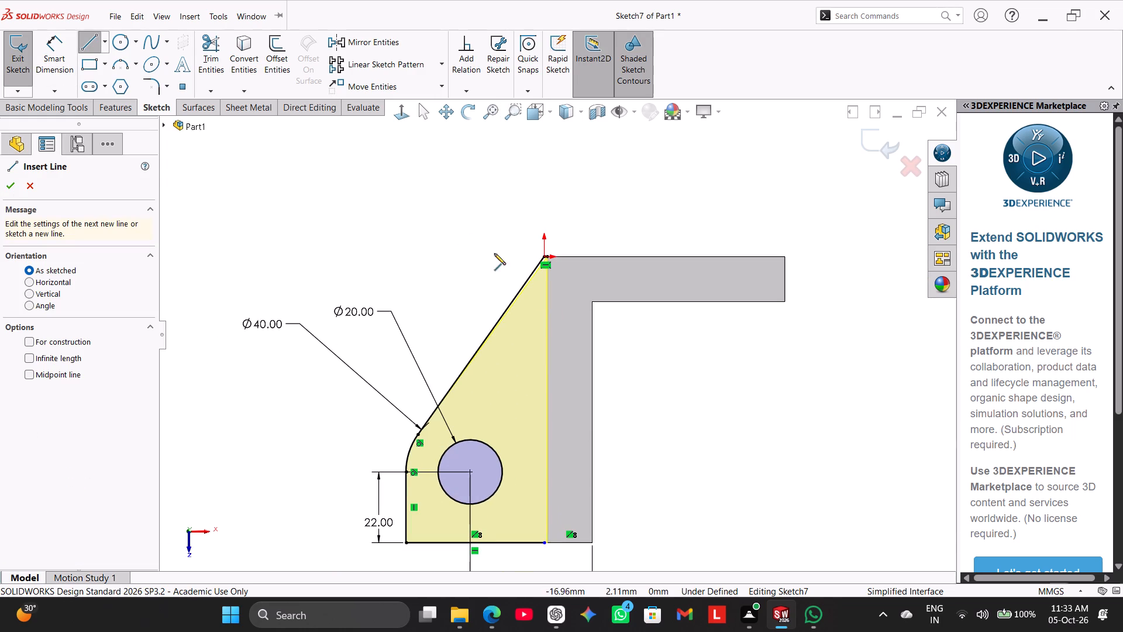
scroll(497, 263, "down", 8)
scroll(680, 280, "down", 3)
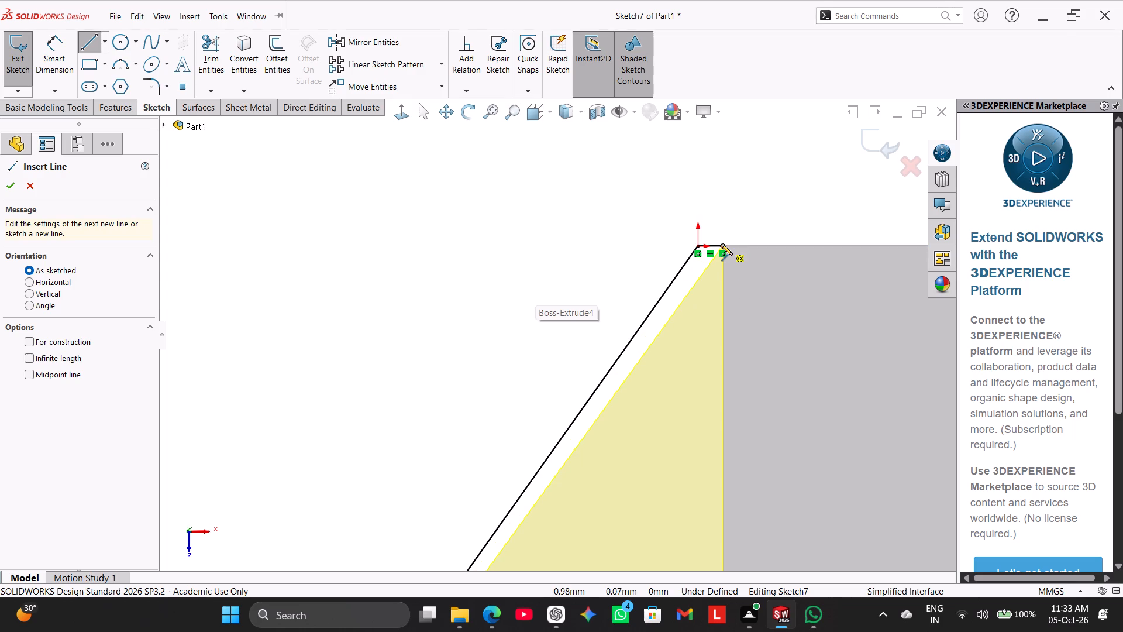
left_click(721, 244)
scroll(727, 341, "up", 14)
scroll(632, 471, "down", 4)
scroll(495, 429, "down", 3)
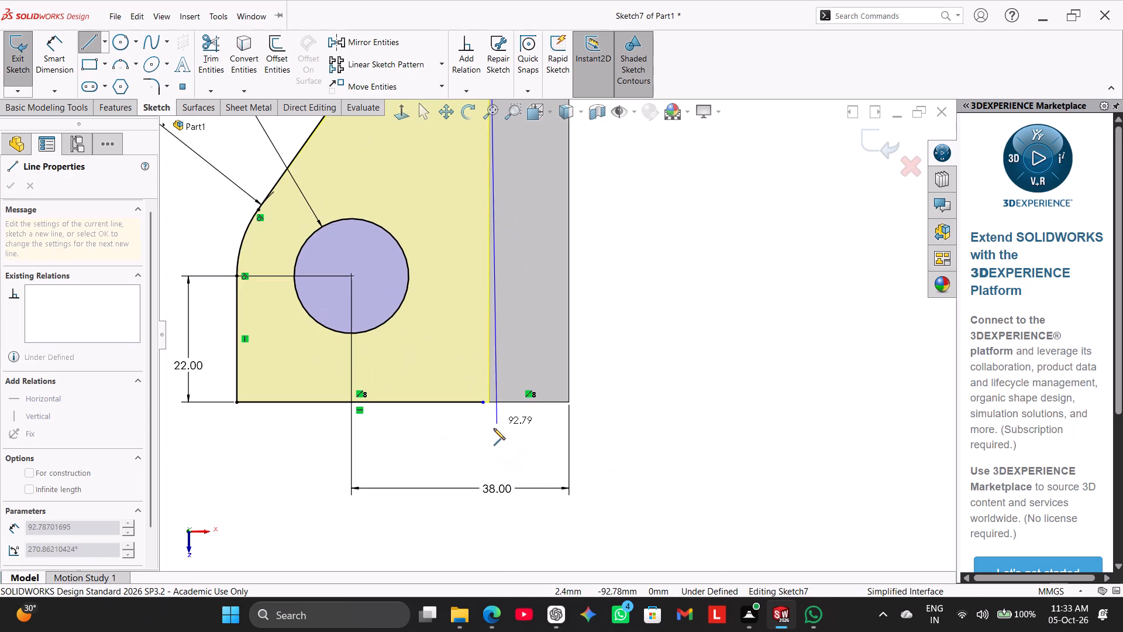
left_click(488, 399)
right_click(454, 427)
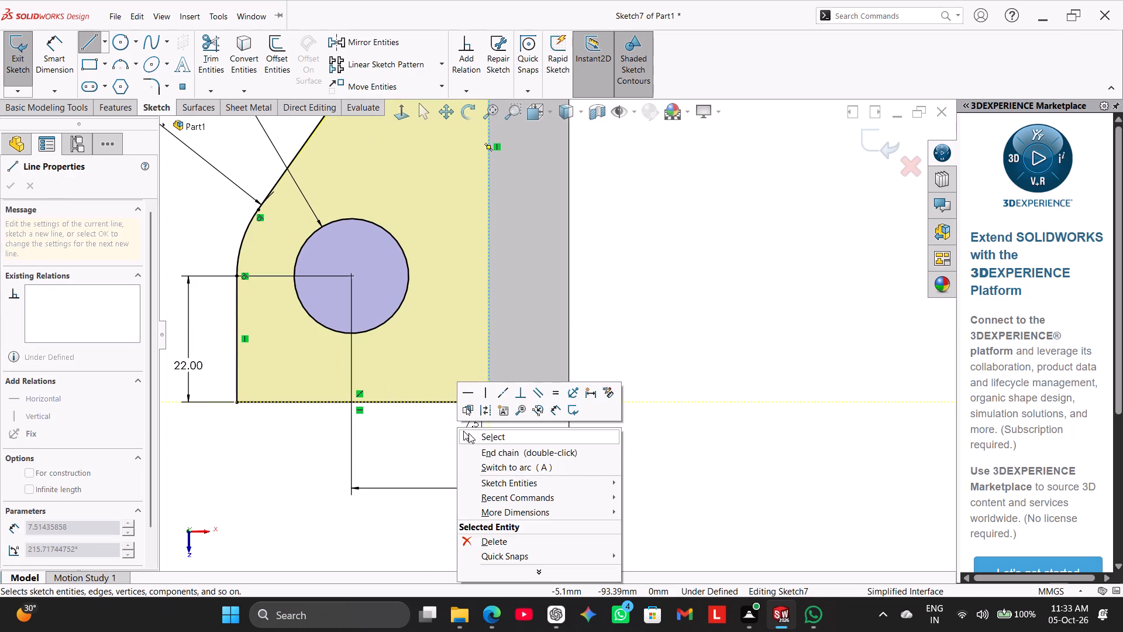
left_click(470, 434)
Extend the lug's bottom line to the new vertical line so the profile closes.
scroll(466, 393, "down", 4)
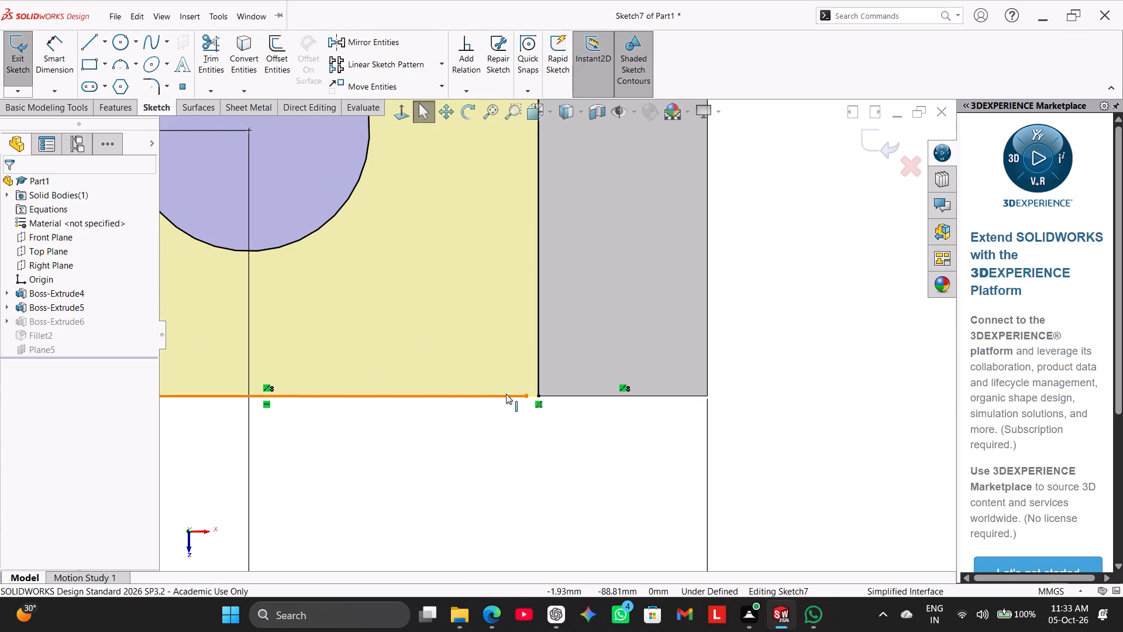
left_click_drag(529, 396, 539, 394)
left_click(505, 421)
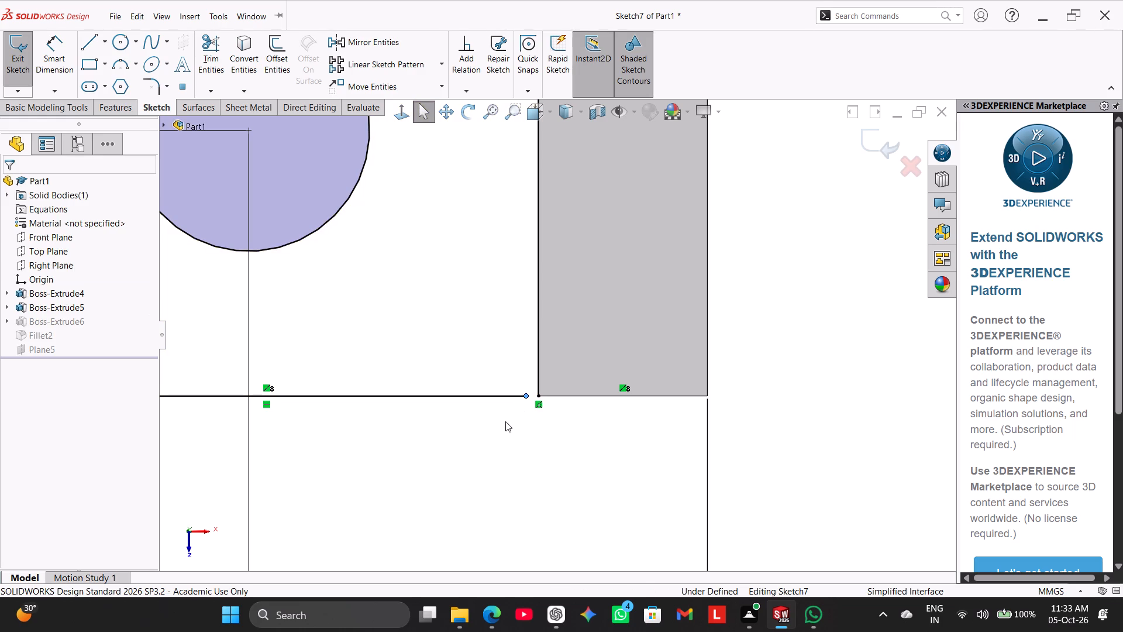
left_click(212, 90)
left_click(232, 125)
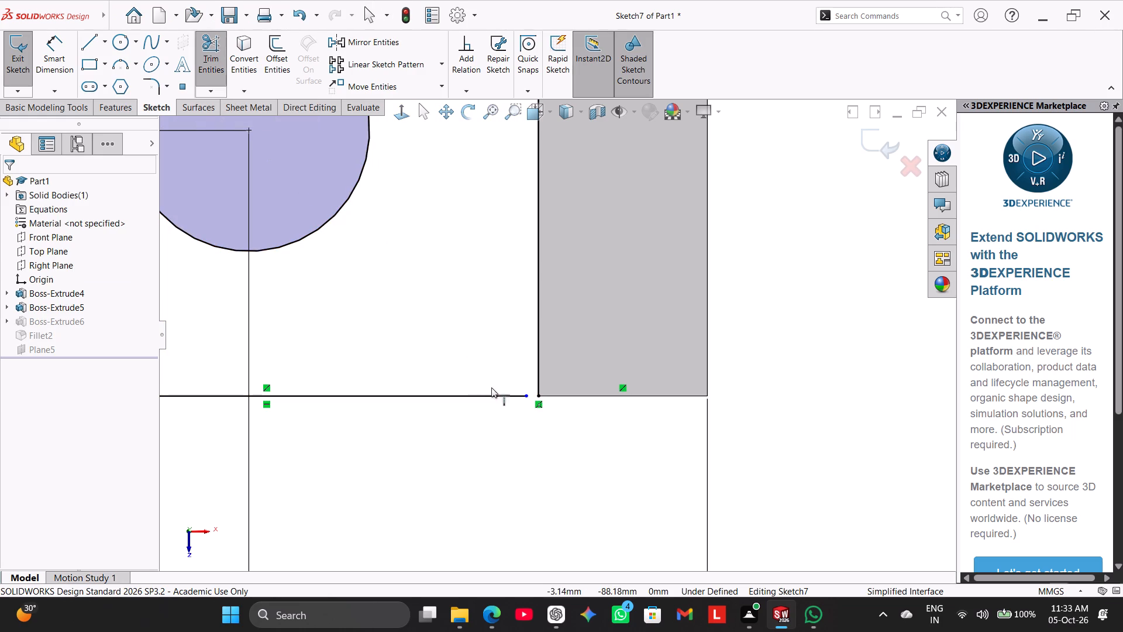
left_click(502, 396)
right_click(491, 432)
left_click(516, 465)
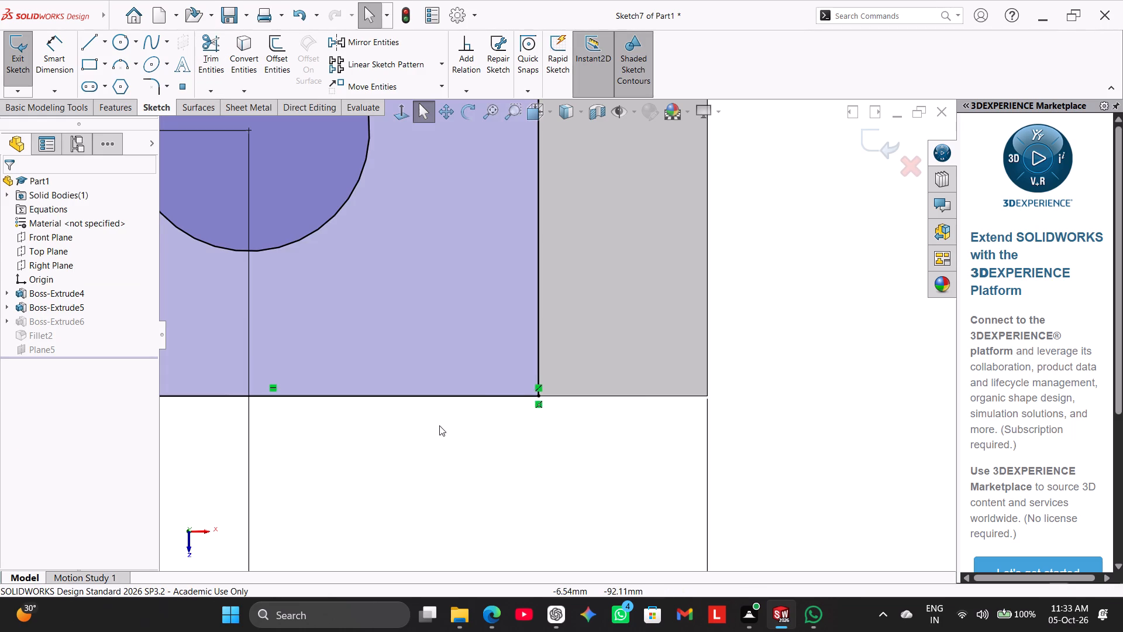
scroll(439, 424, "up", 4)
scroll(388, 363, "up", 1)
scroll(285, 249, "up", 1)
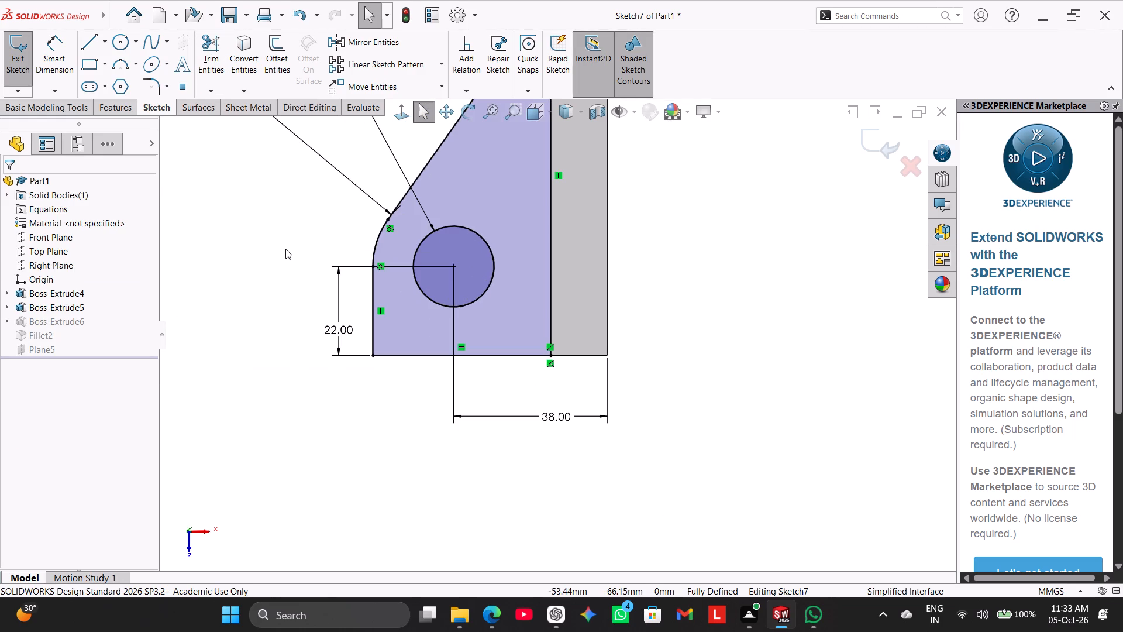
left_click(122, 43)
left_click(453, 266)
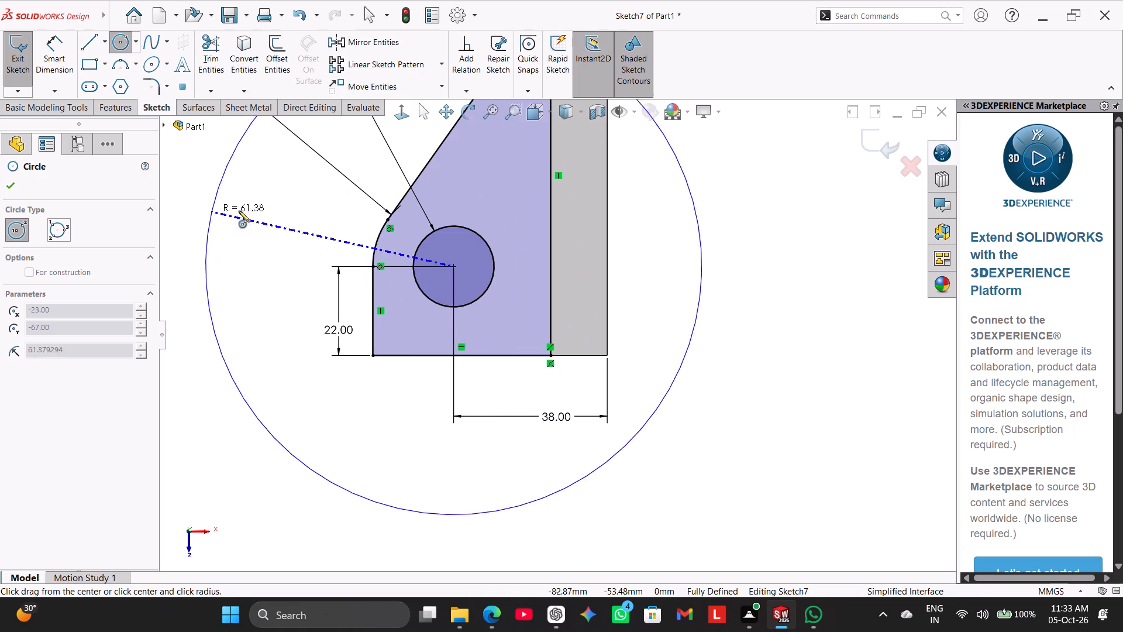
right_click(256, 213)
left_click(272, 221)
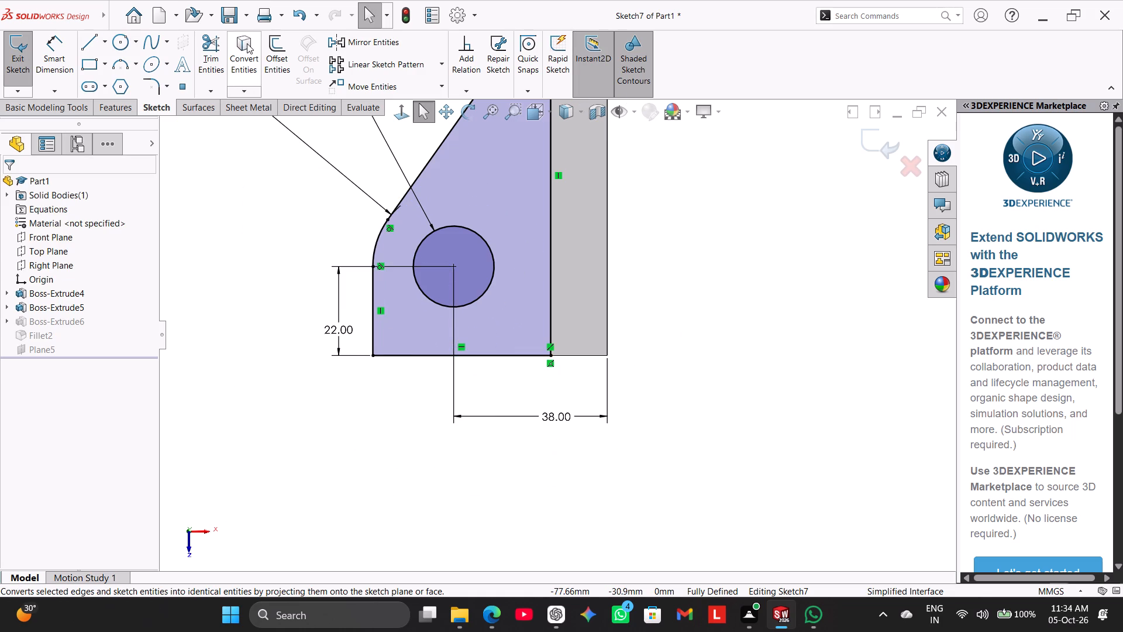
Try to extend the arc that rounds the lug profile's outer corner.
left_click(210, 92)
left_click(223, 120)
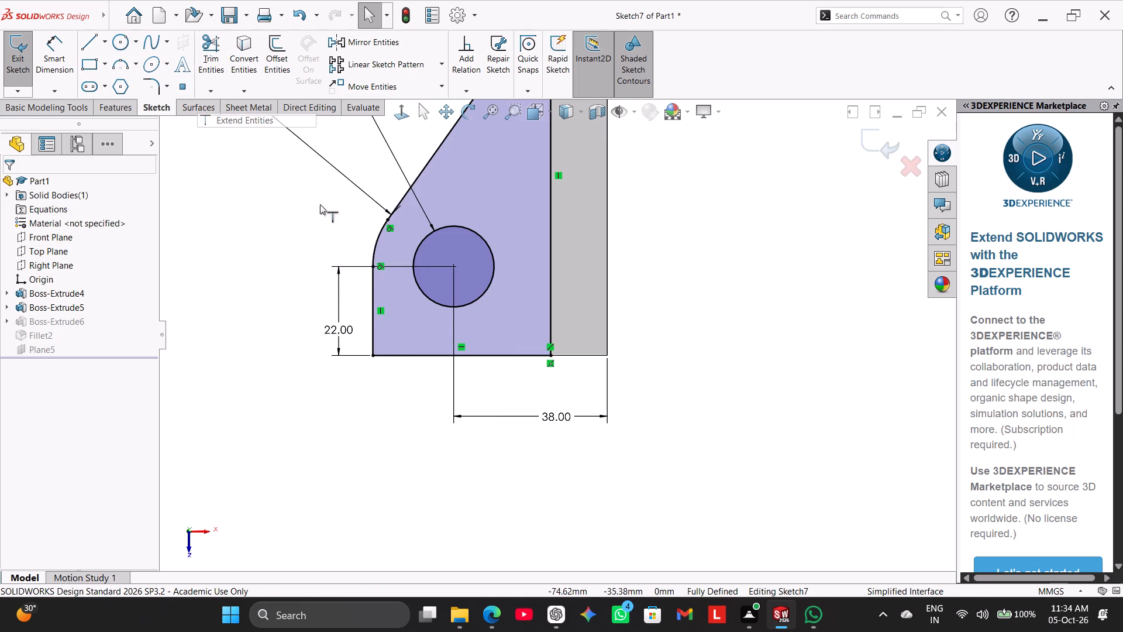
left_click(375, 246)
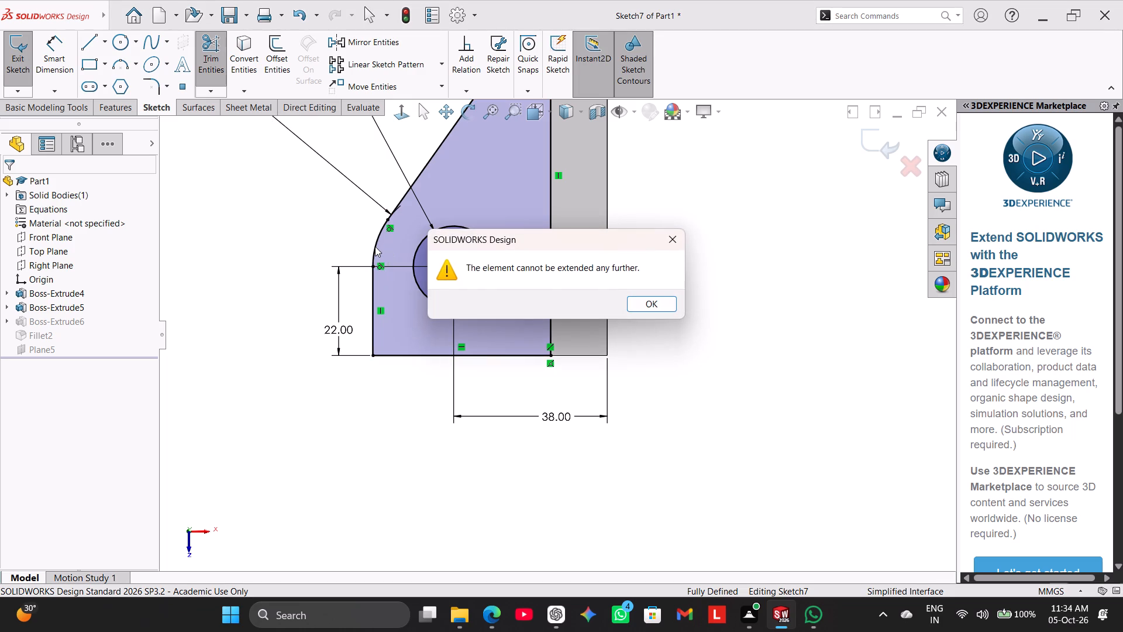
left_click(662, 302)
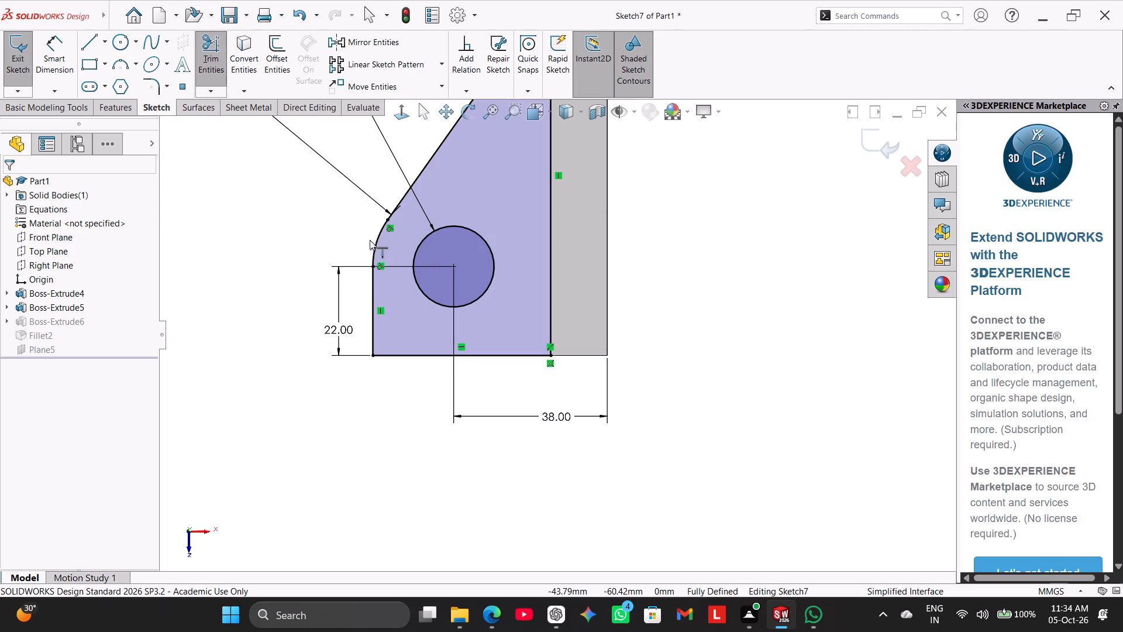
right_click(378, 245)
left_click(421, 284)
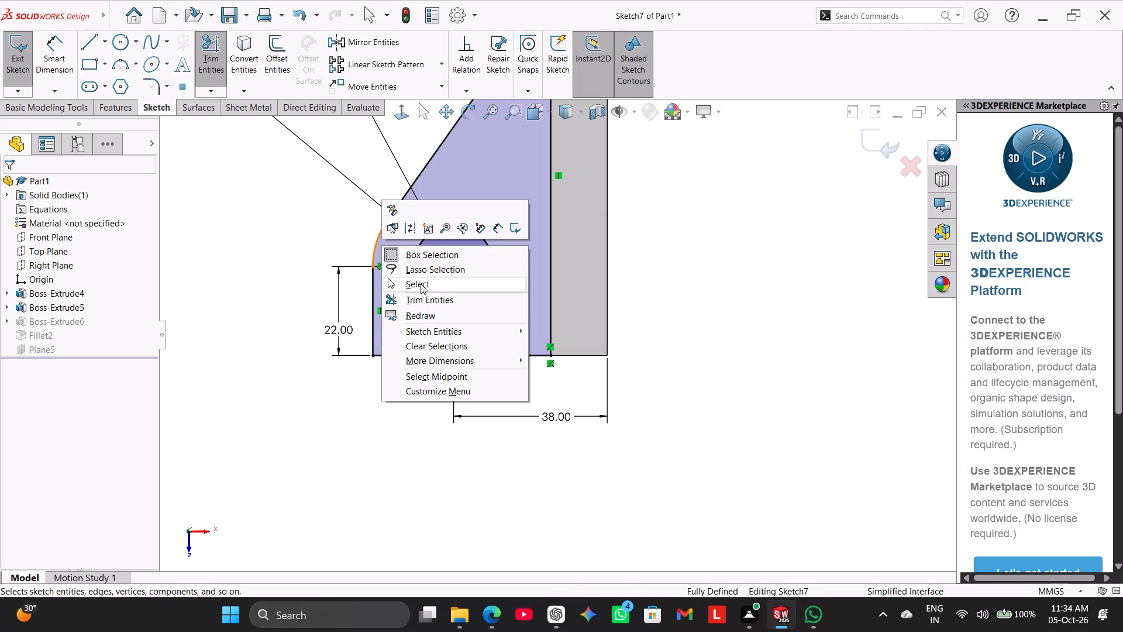
Delete the arc that rounds the lug profile's outer corner.
right_click(378, 239)
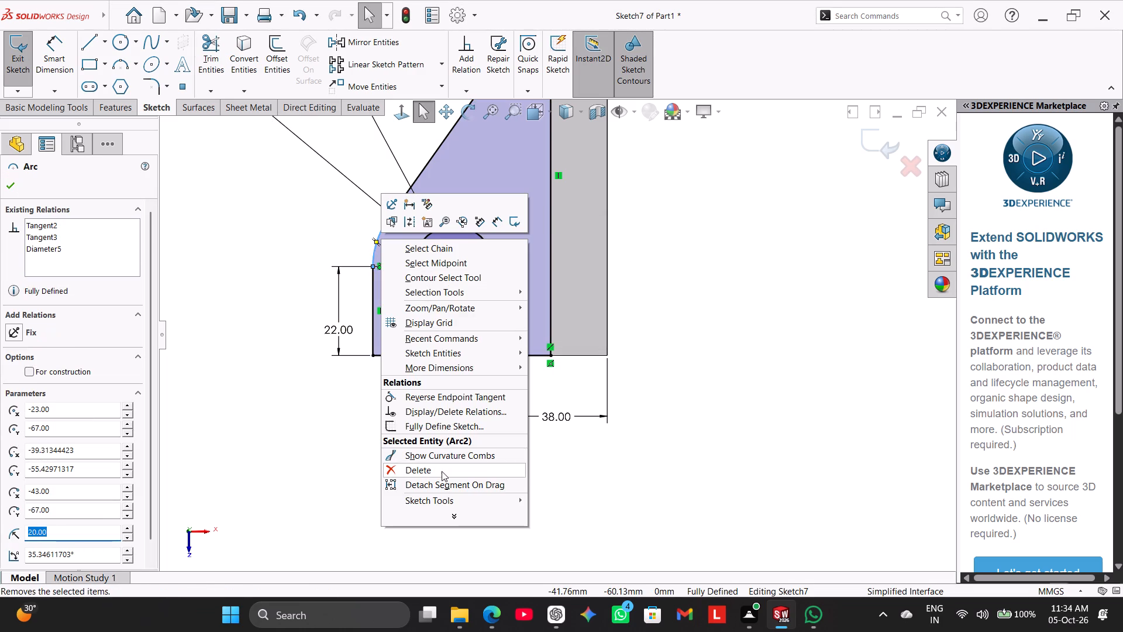
left_click(442, 471)
left_click(494, 301)
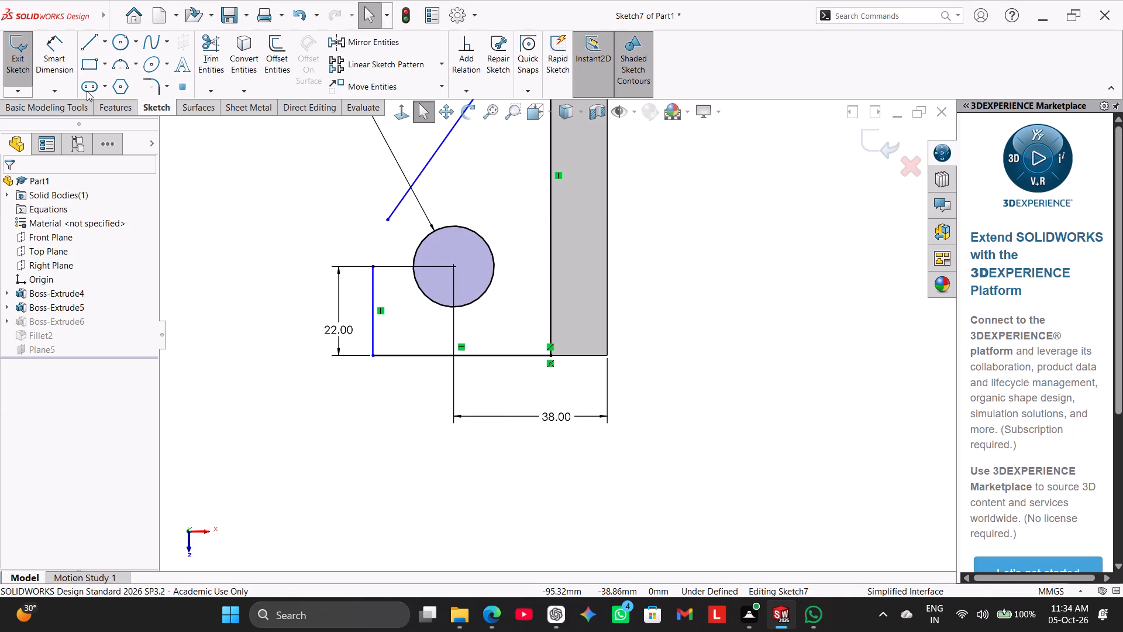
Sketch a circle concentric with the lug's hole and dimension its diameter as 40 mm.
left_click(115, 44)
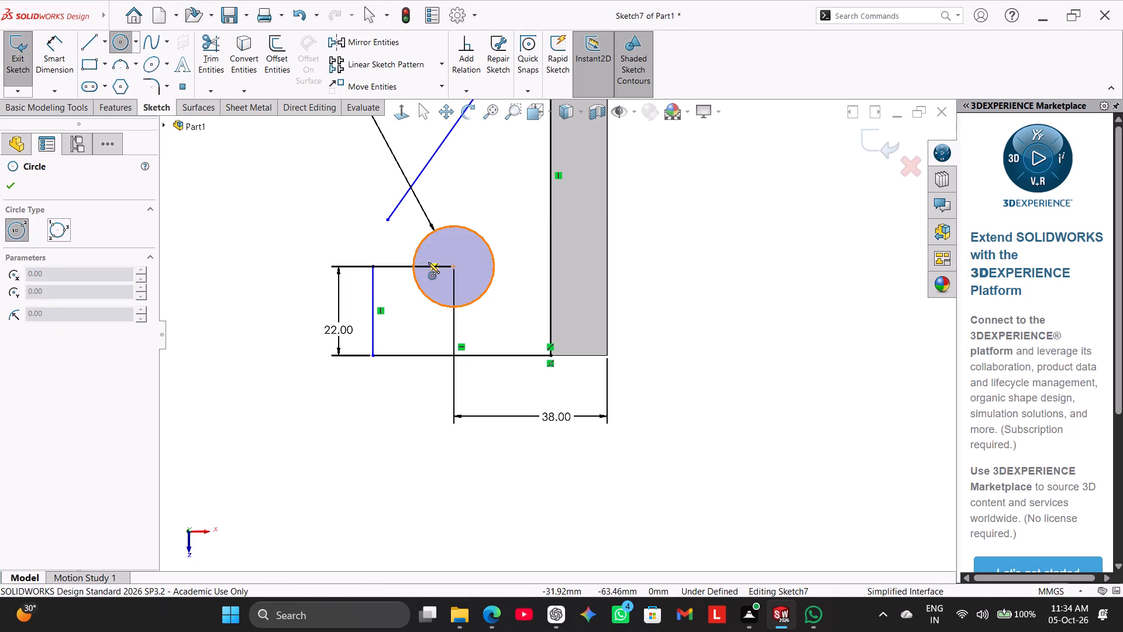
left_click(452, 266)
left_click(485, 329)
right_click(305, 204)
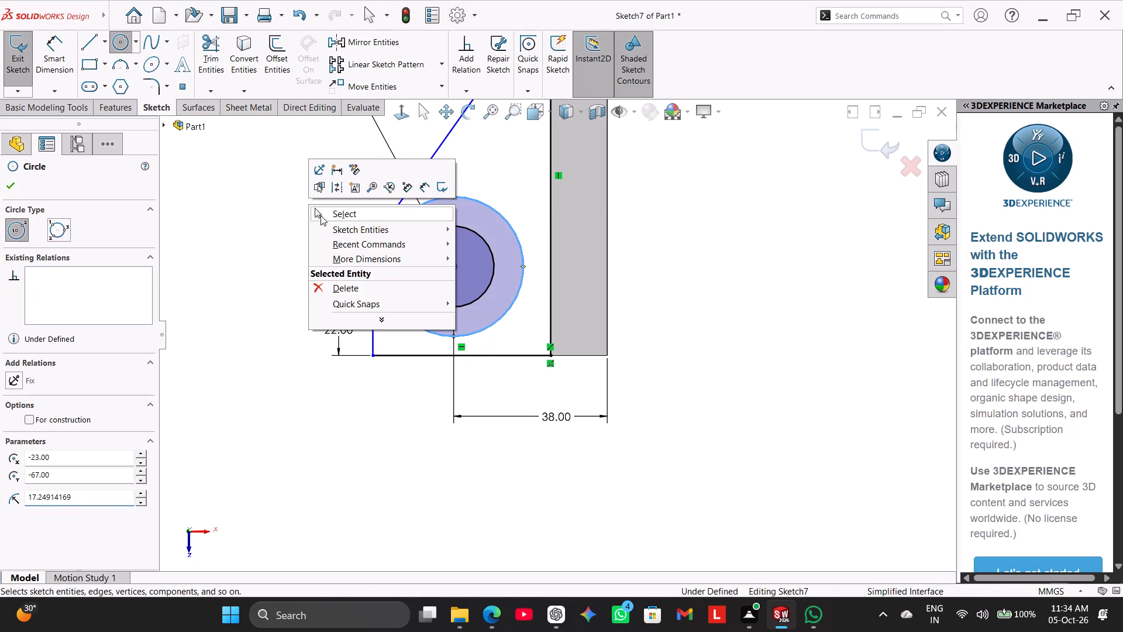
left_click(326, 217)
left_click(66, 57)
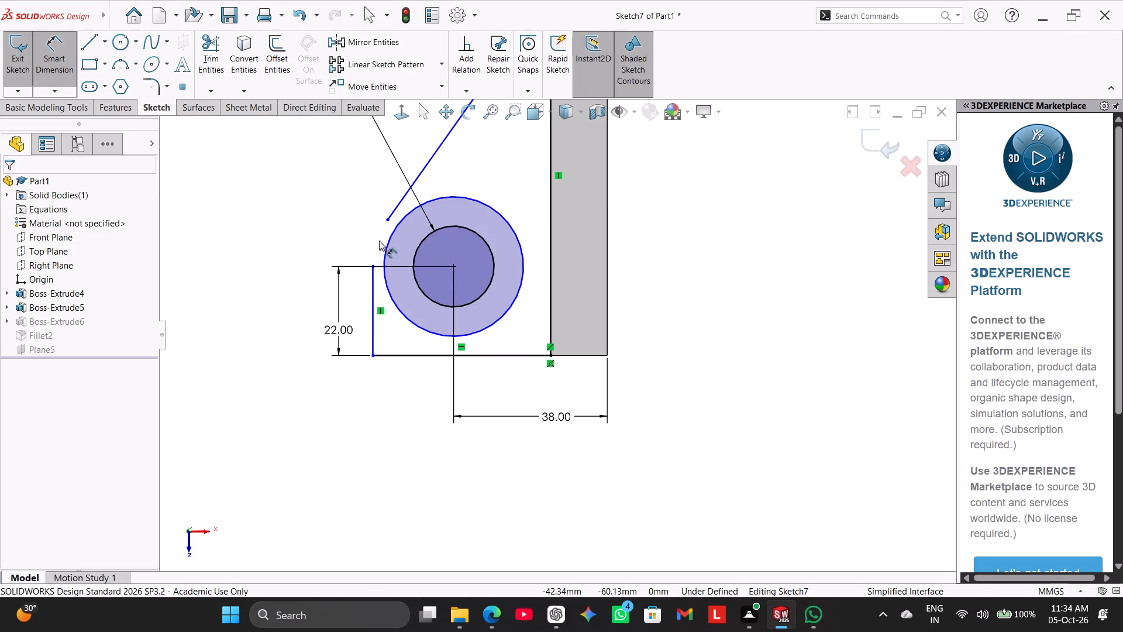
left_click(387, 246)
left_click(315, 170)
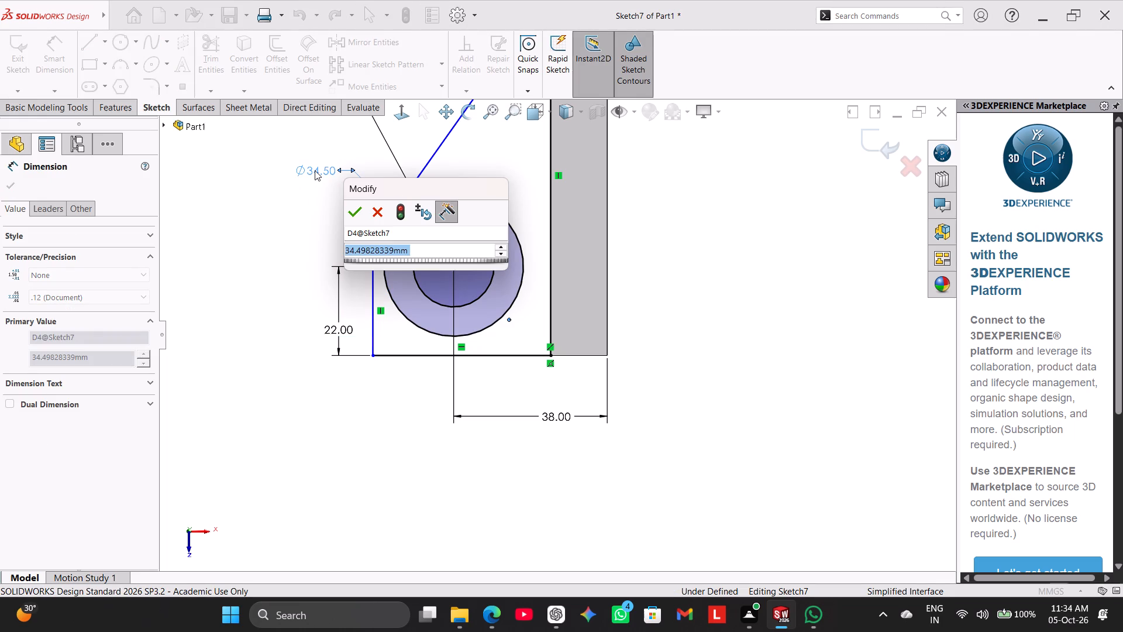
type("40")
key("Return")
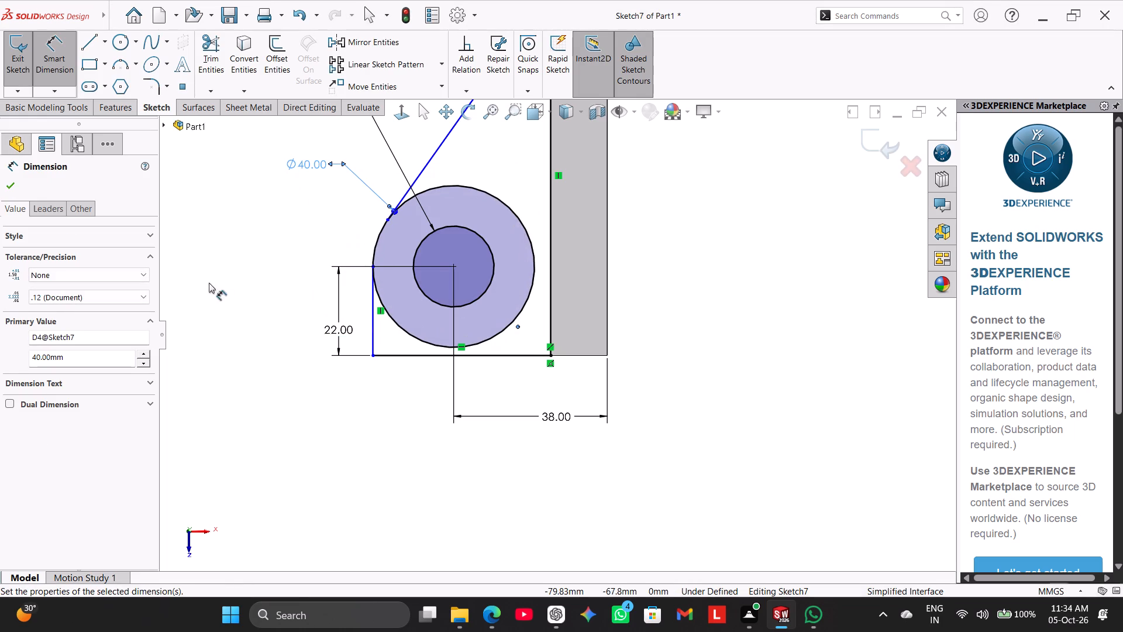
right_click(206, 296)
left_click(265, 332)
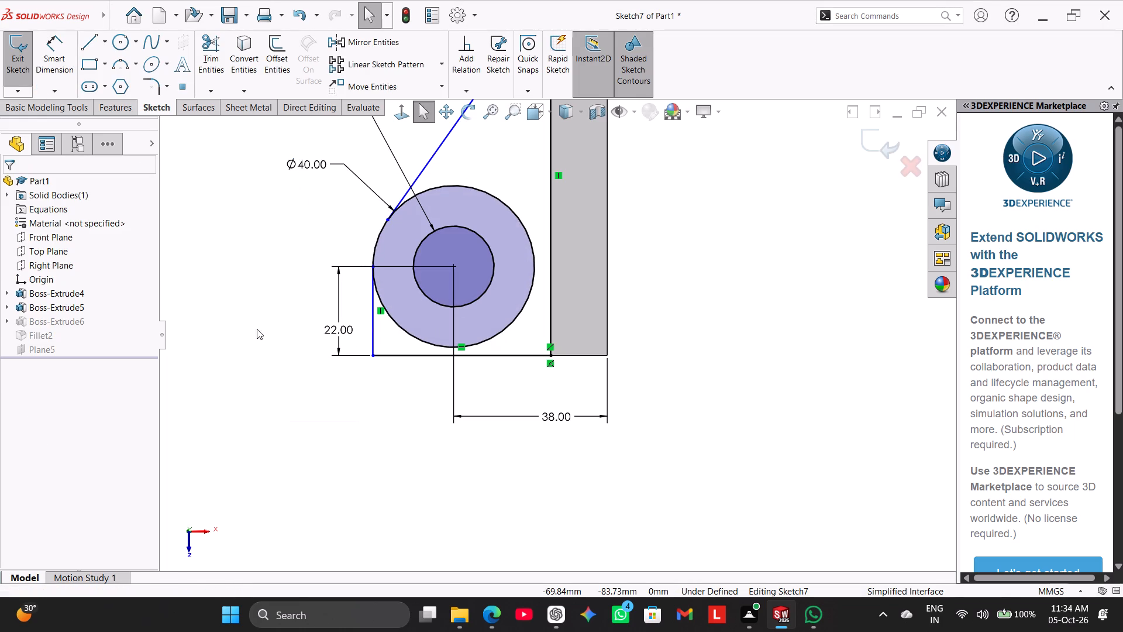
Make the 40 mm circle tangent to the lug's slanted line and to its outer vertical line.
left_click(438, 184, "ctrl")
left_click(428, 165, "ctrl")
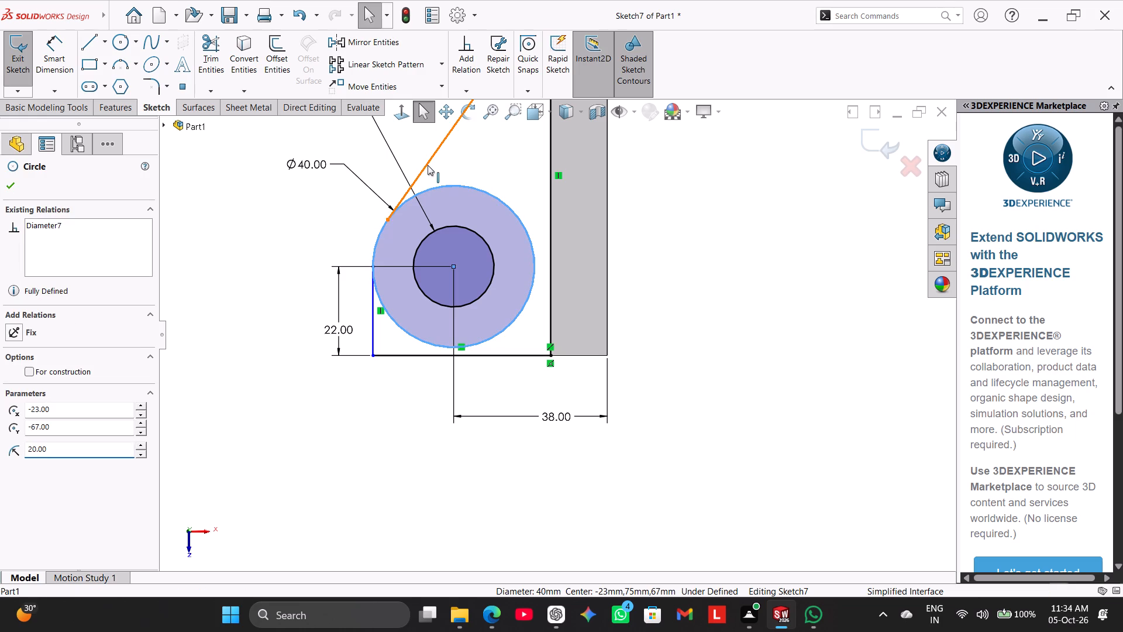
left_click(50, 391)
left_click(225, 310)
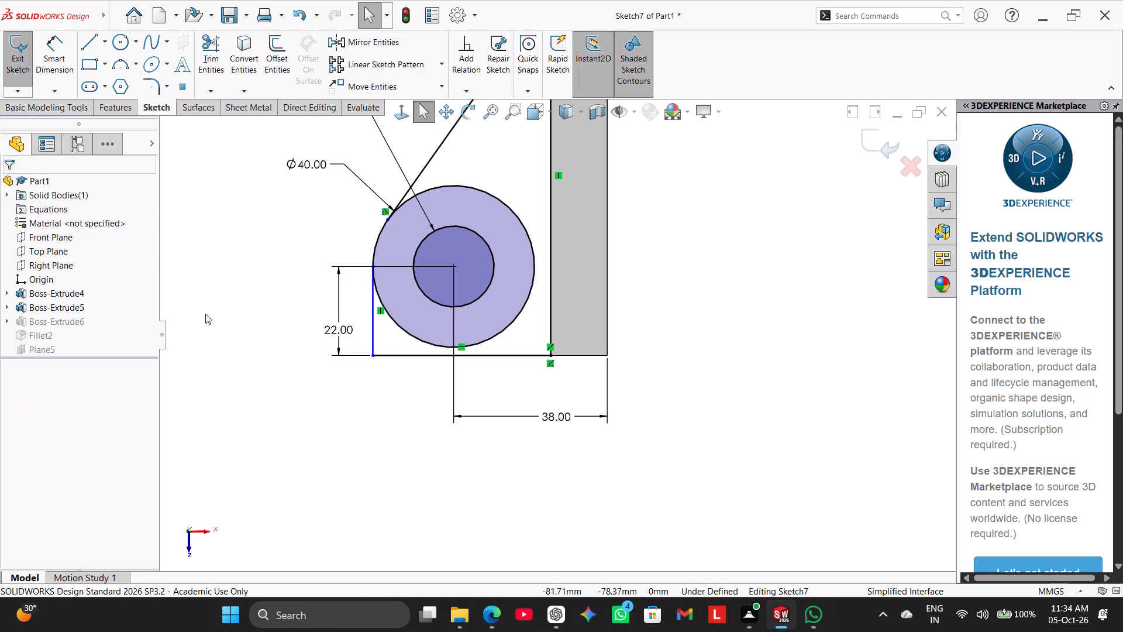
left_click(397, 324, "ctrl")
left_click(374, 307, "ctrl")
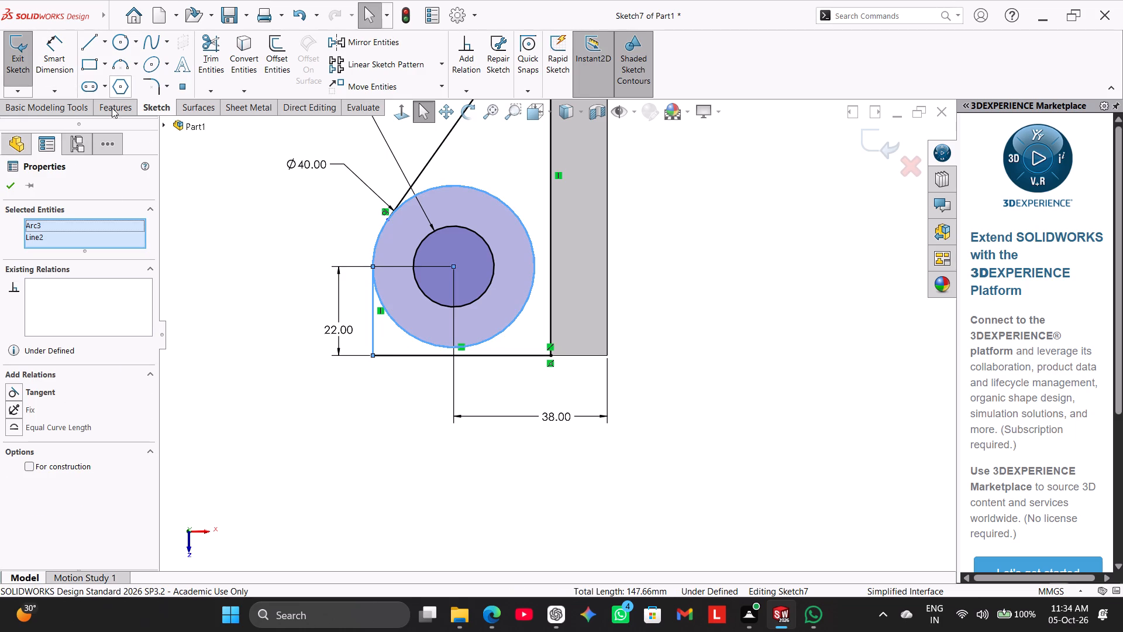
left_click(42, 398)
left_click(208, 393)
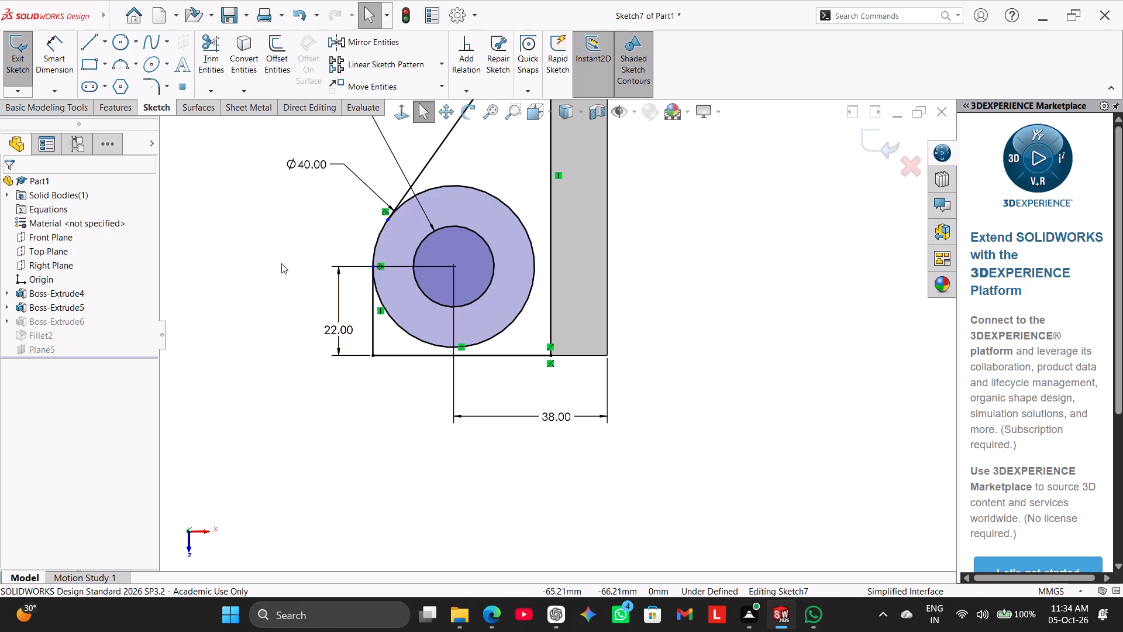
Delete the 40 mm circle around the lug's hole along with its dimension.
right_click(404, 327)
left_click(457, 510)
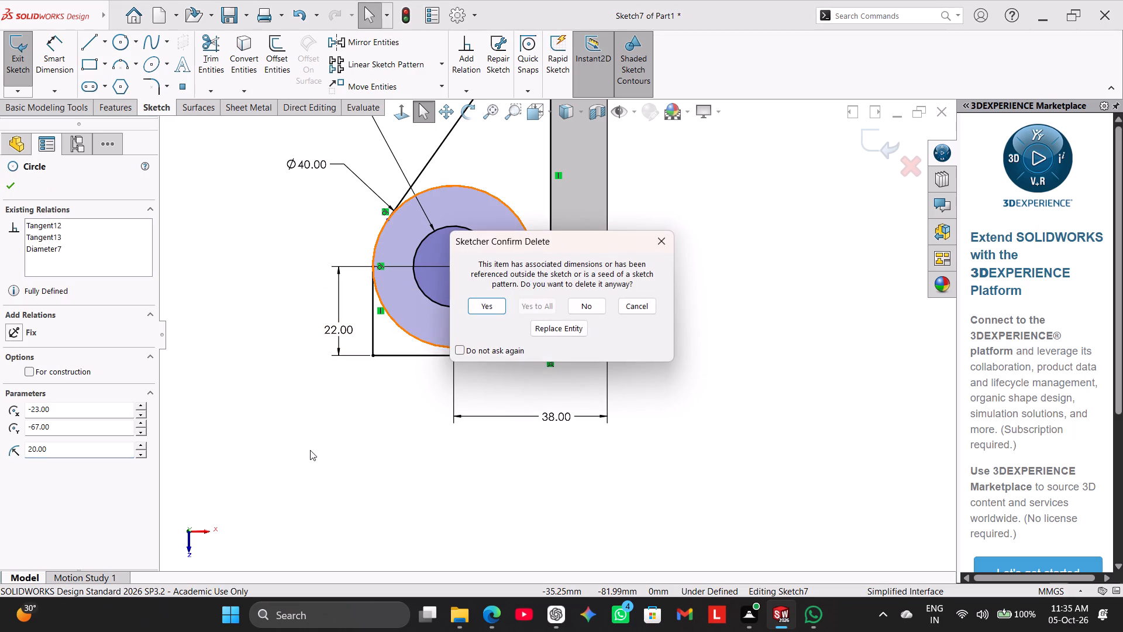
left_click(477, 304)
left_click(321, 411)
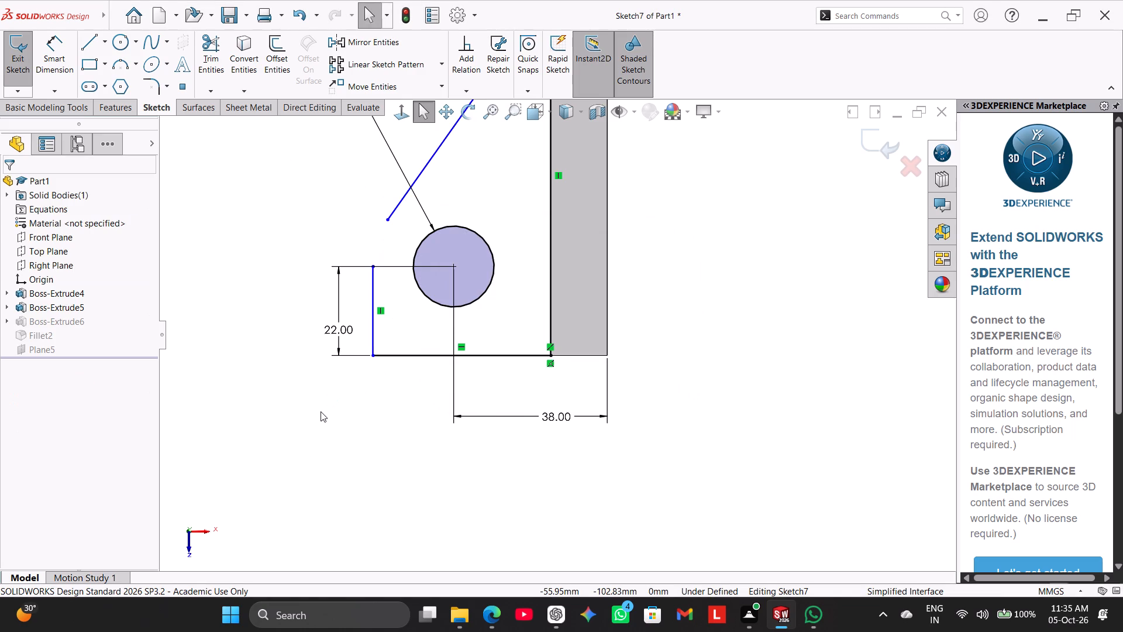
Delete the lug profile's outer vertical line.
right_click(370, 332)
left_click(425, 529)
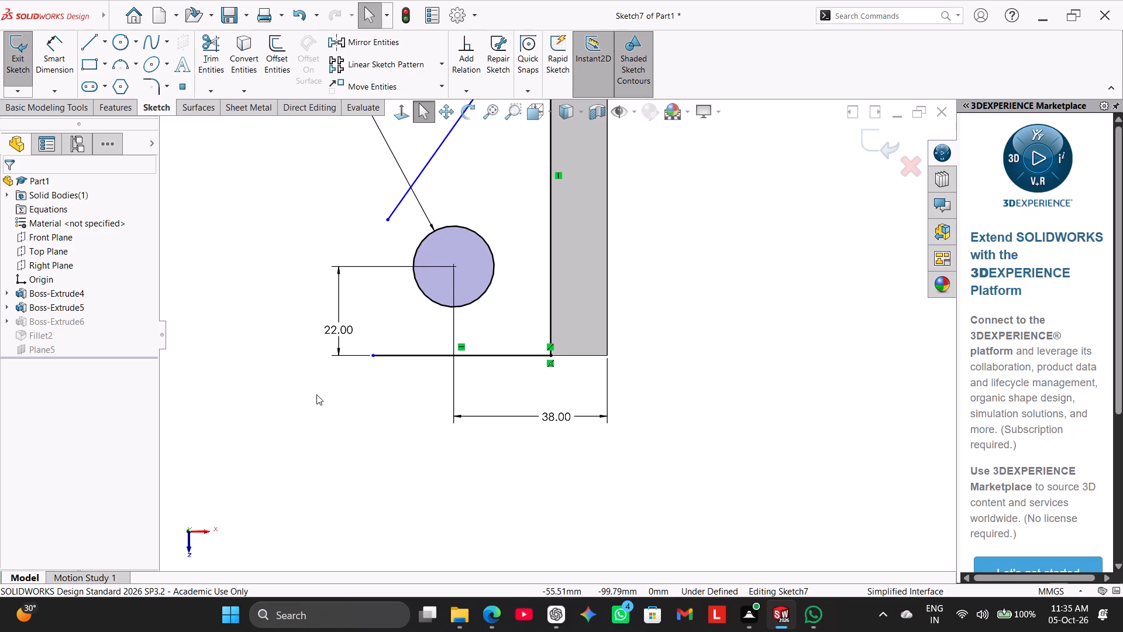
left_click(335, 225)
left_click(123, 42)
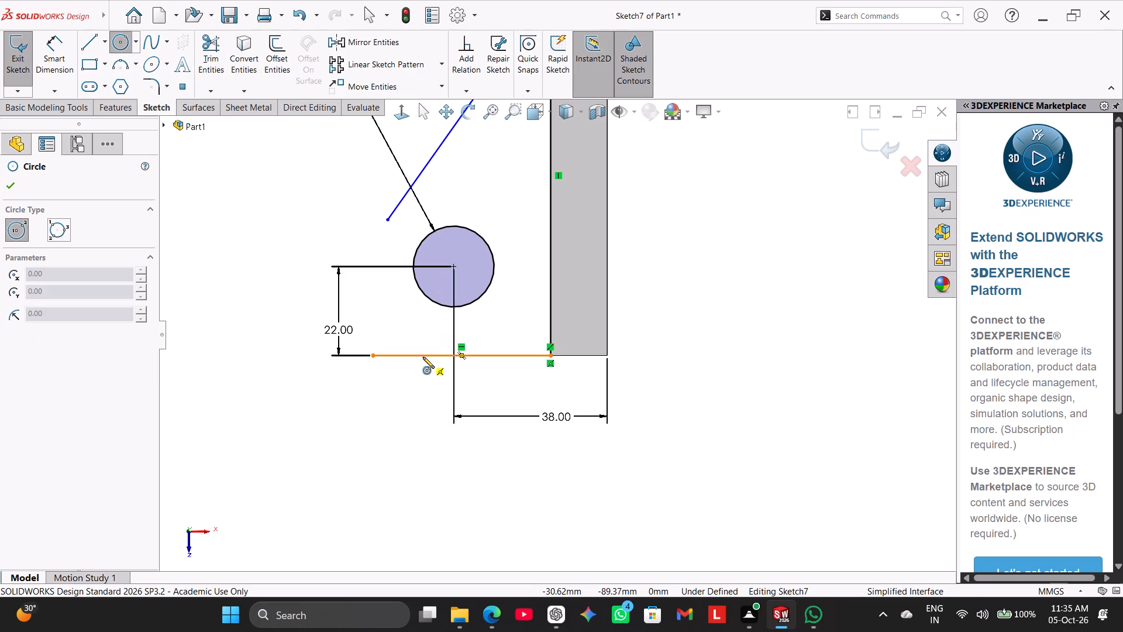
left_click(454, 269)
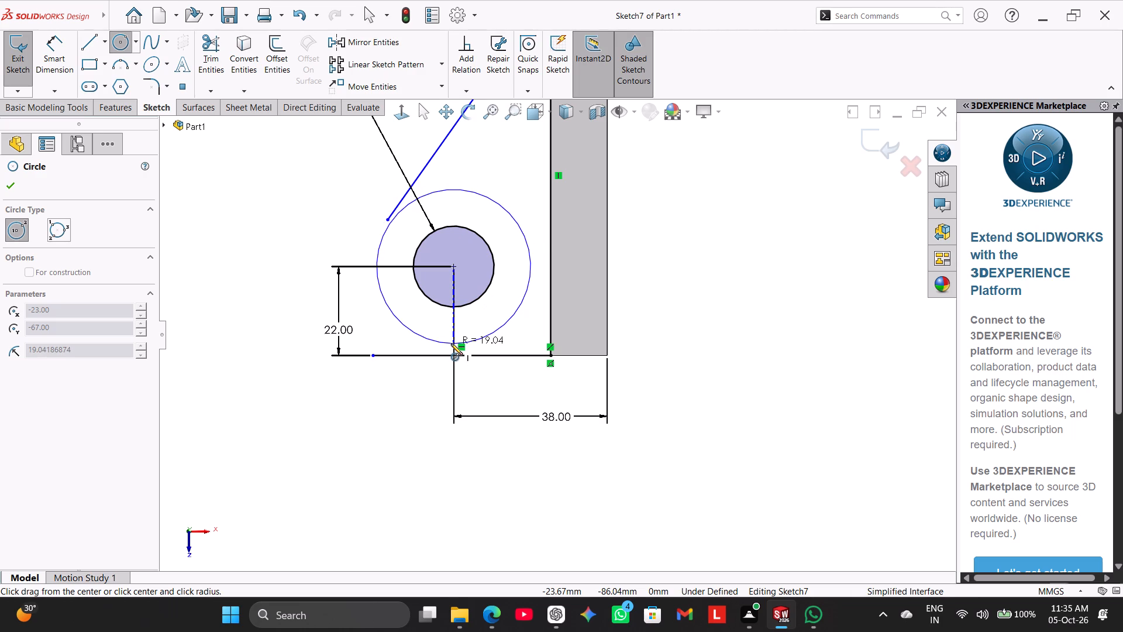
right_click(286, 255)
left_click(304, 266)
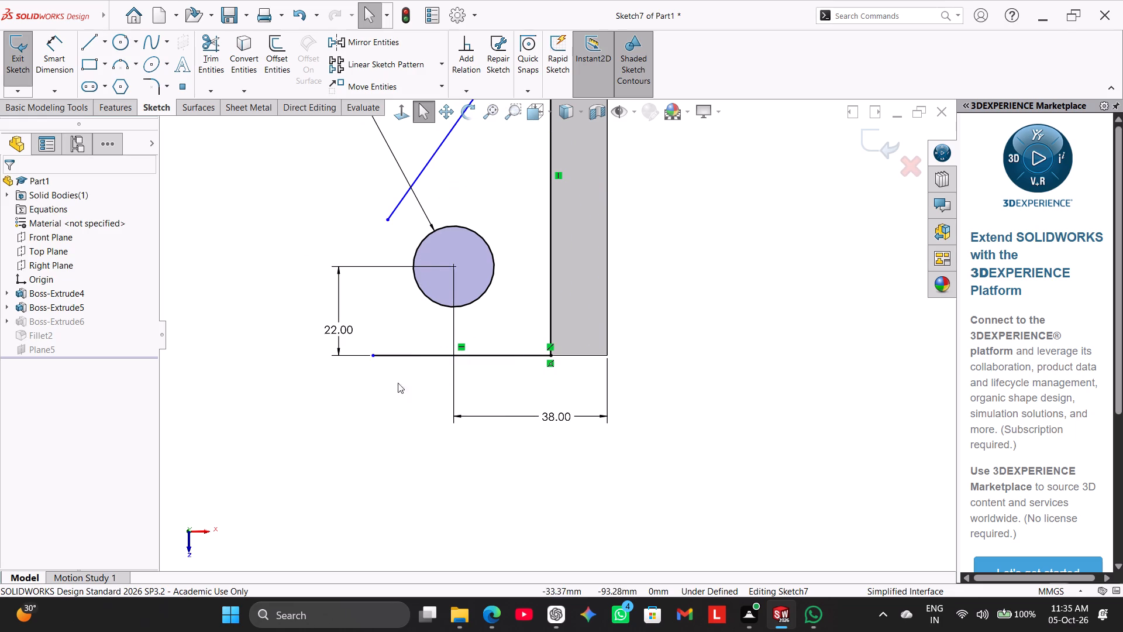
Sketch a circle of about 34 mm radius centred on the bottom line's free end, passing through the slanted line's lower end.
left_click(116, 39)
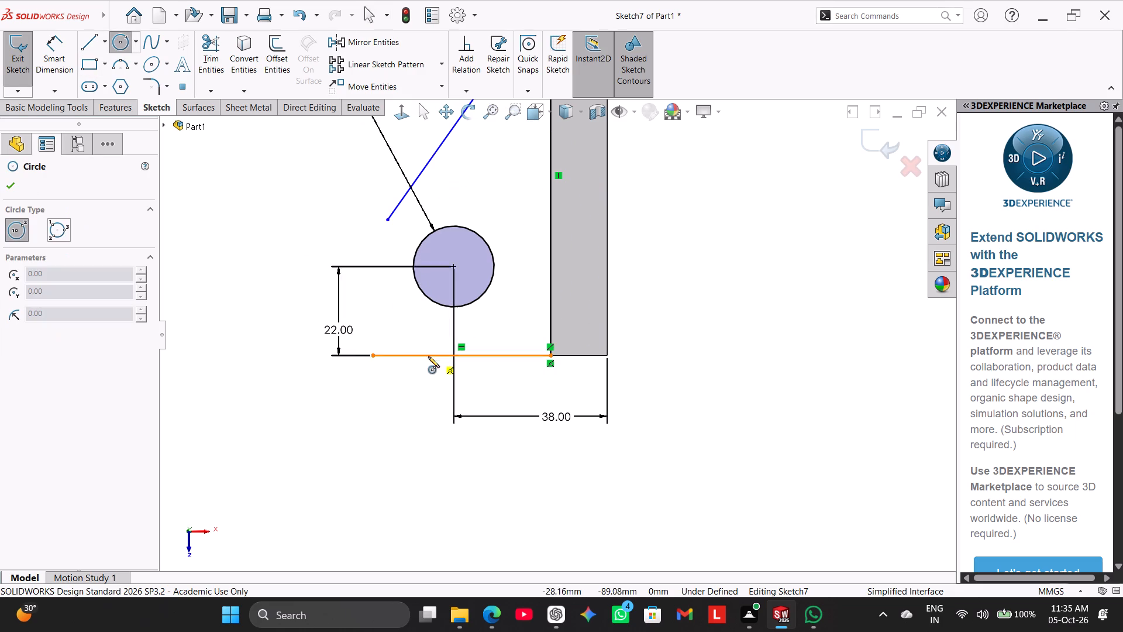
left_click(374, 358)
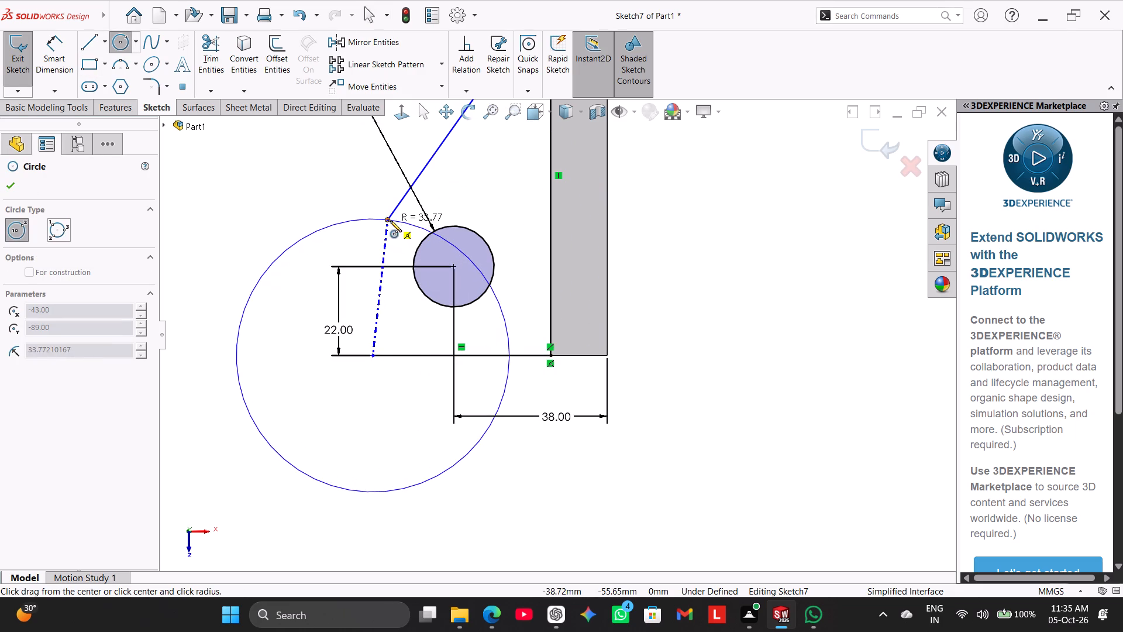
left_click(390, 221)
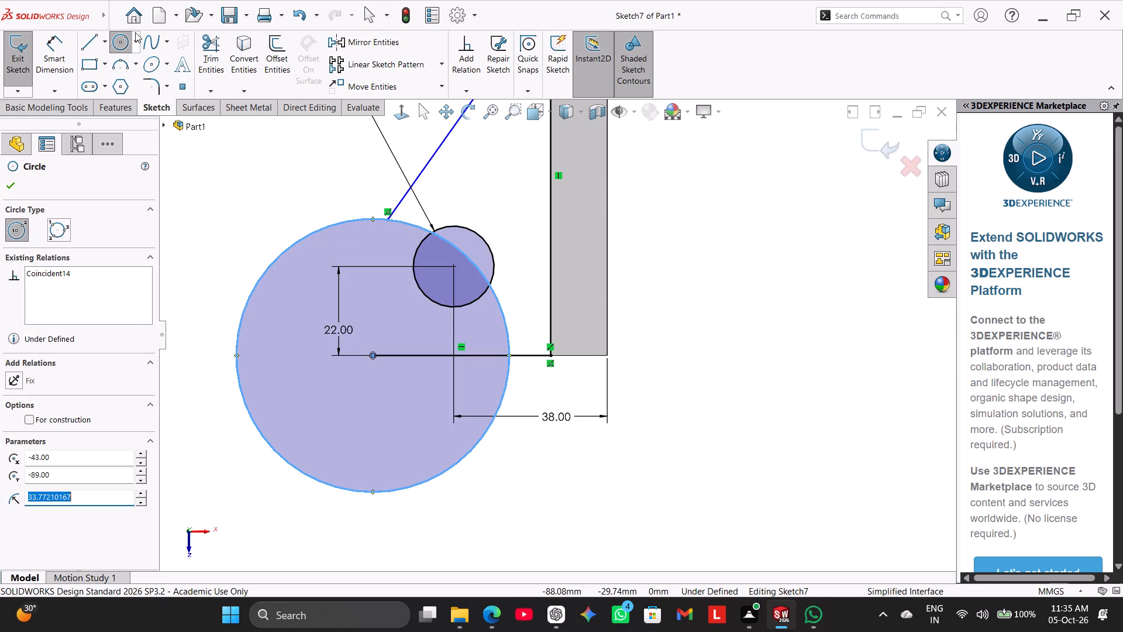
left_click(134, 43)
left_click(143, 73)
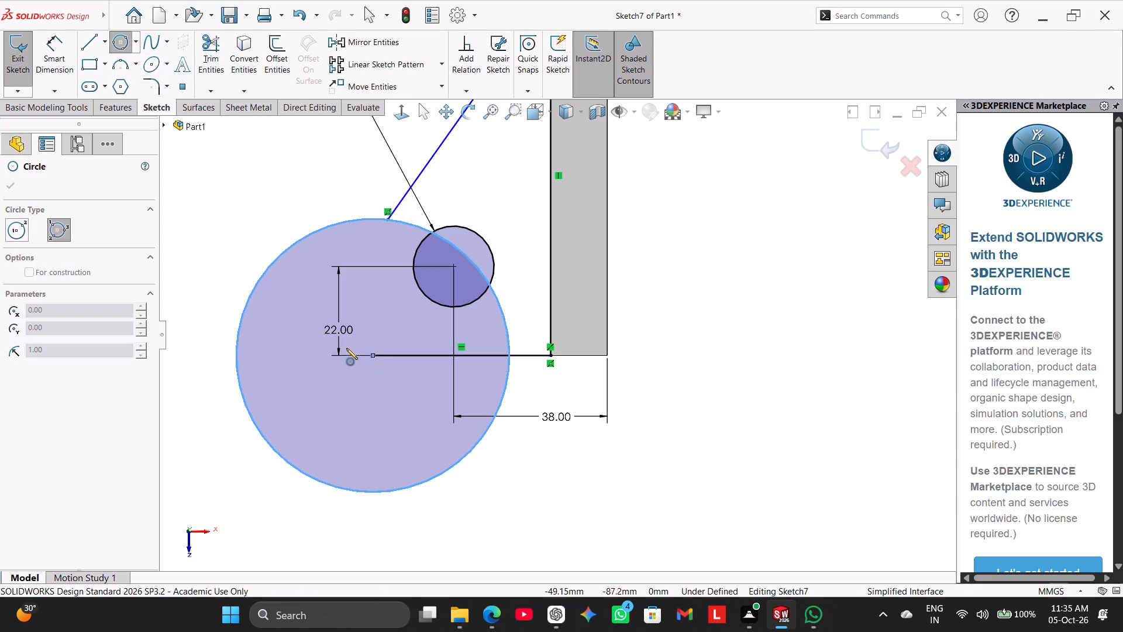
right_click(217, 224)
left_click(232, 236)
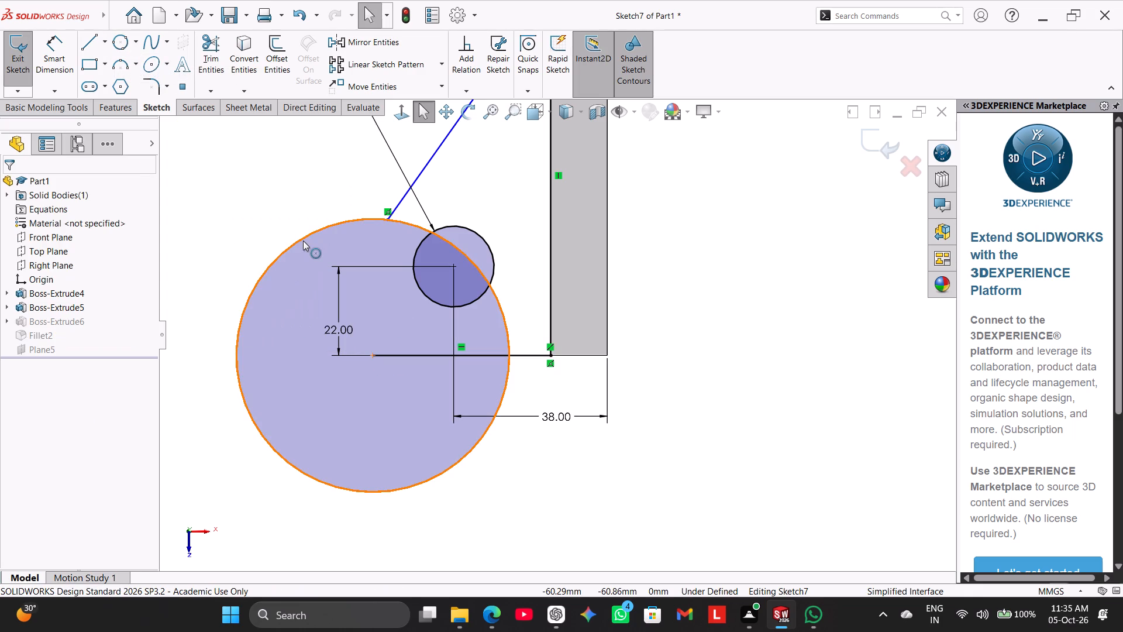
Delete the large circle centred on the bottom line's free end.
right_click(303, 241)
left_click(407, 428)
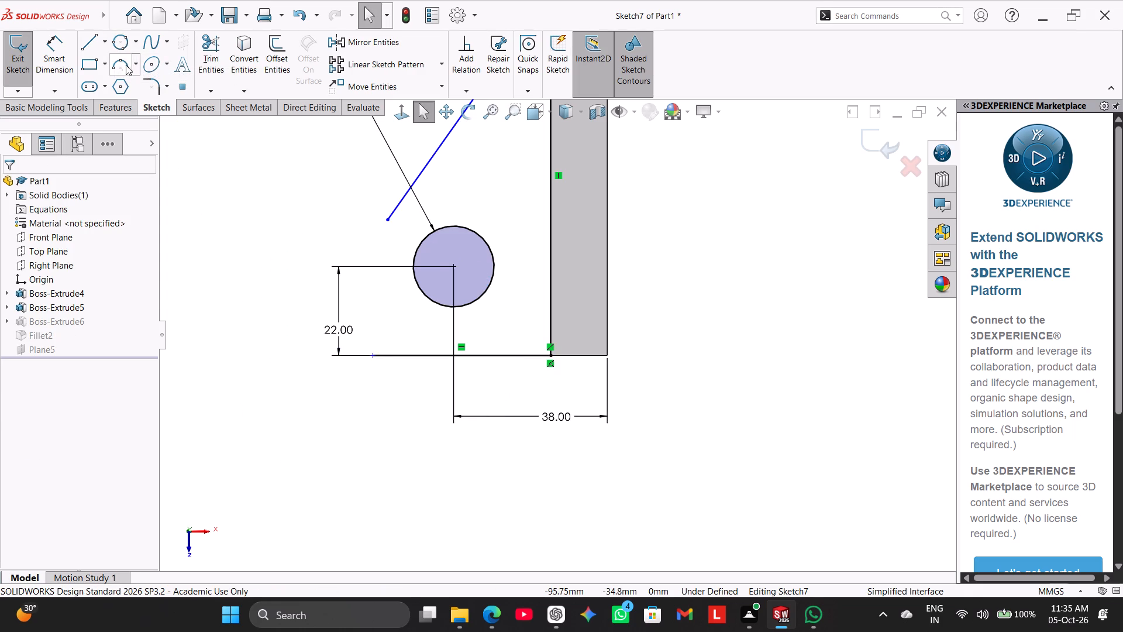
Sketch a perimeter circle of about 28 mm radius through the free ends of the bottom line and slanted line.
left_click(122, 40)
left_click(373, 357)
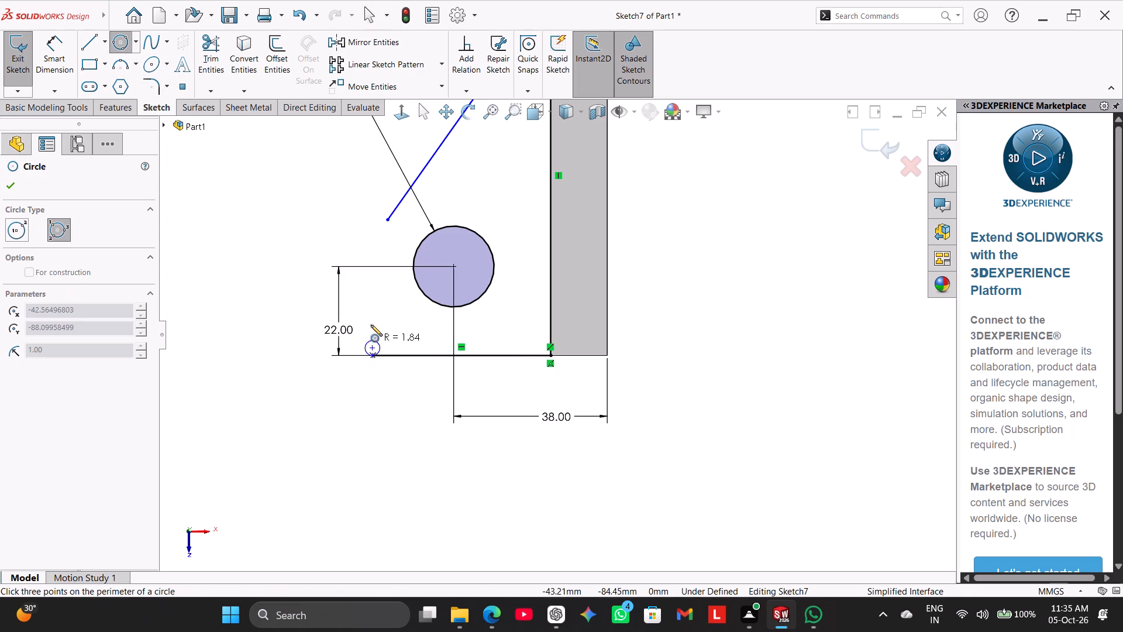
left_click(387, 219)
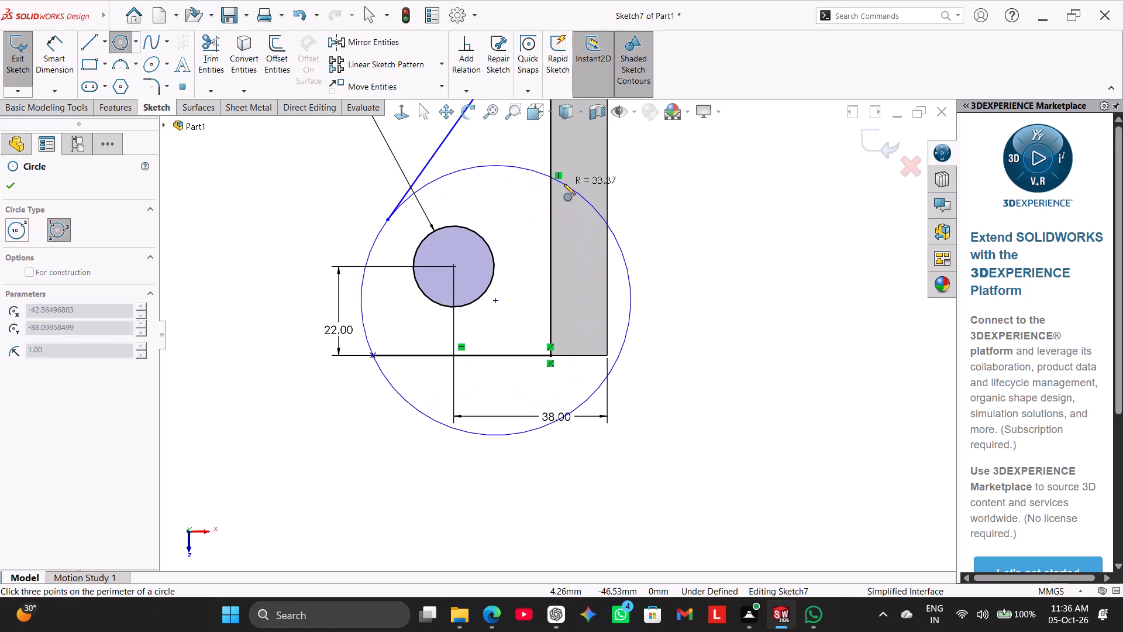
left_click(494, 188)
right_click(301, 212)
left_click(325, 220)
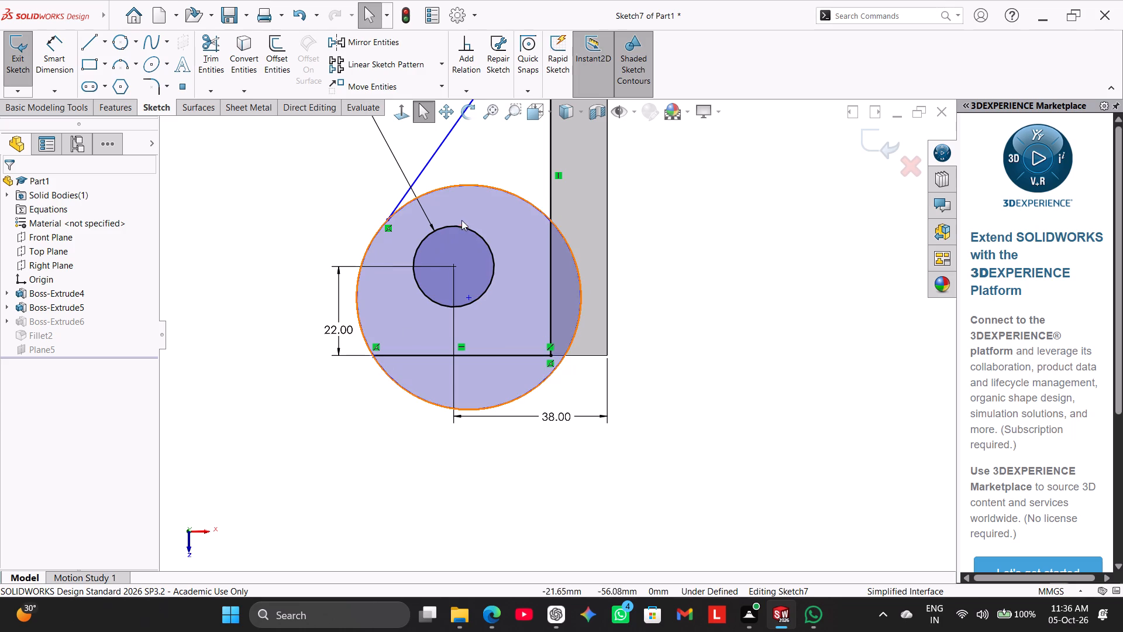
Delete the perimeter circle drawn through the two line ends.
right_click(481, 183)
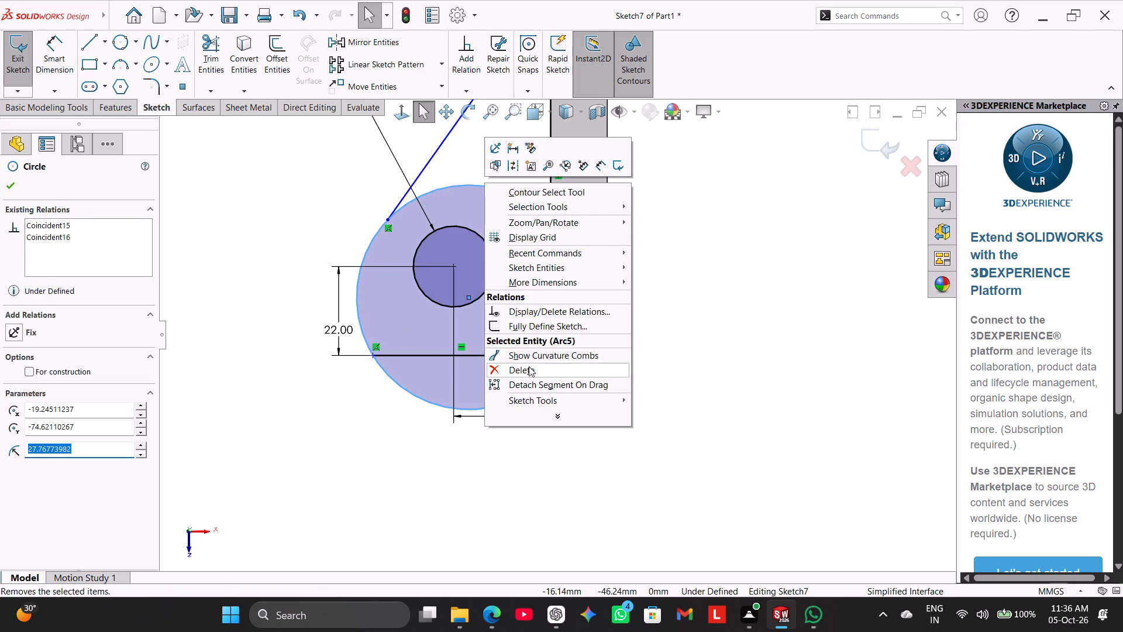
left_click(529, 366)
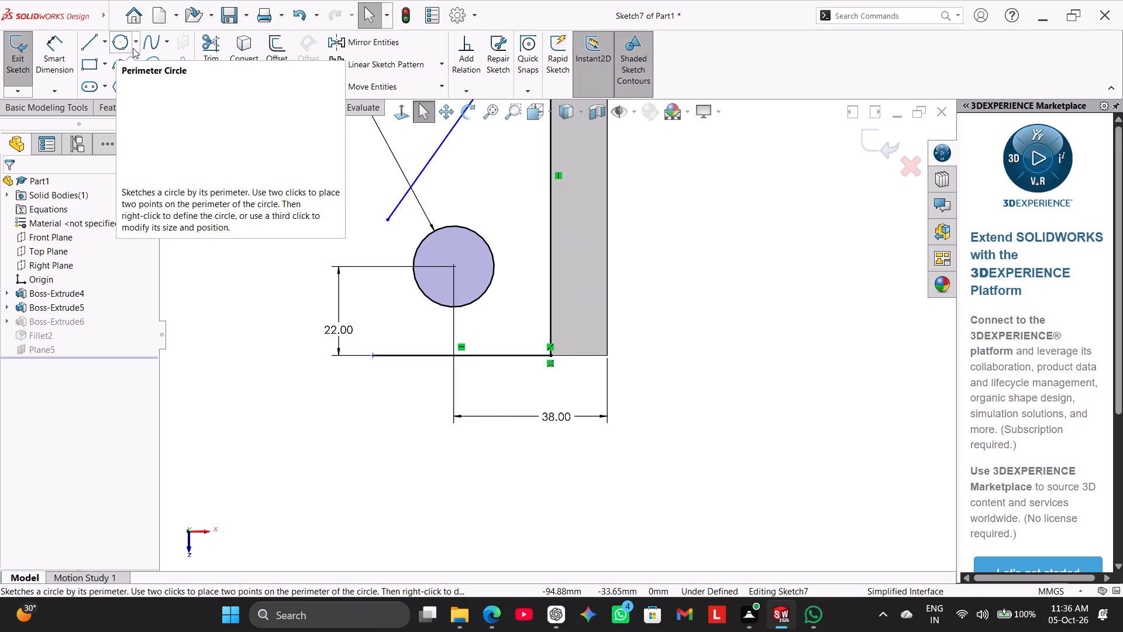
Sketch a centre-point circle overlapping the hole's outer side, between the slanted line's lower end and the bottom line.
left_click(137, 48)
left_click(139, 57)
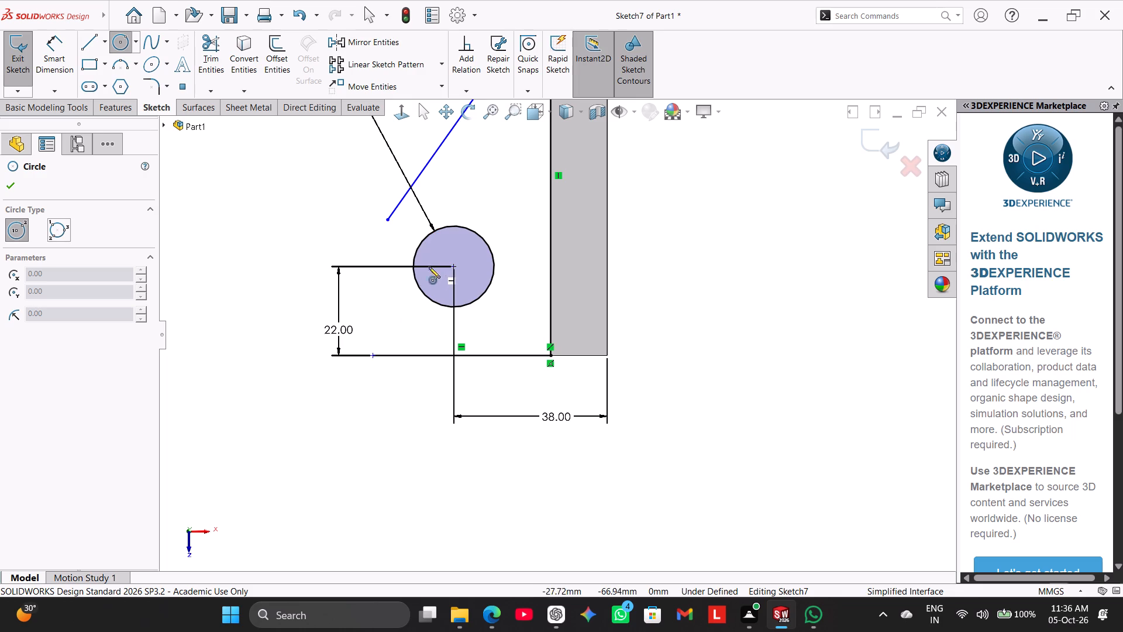
left_click(390, 283)
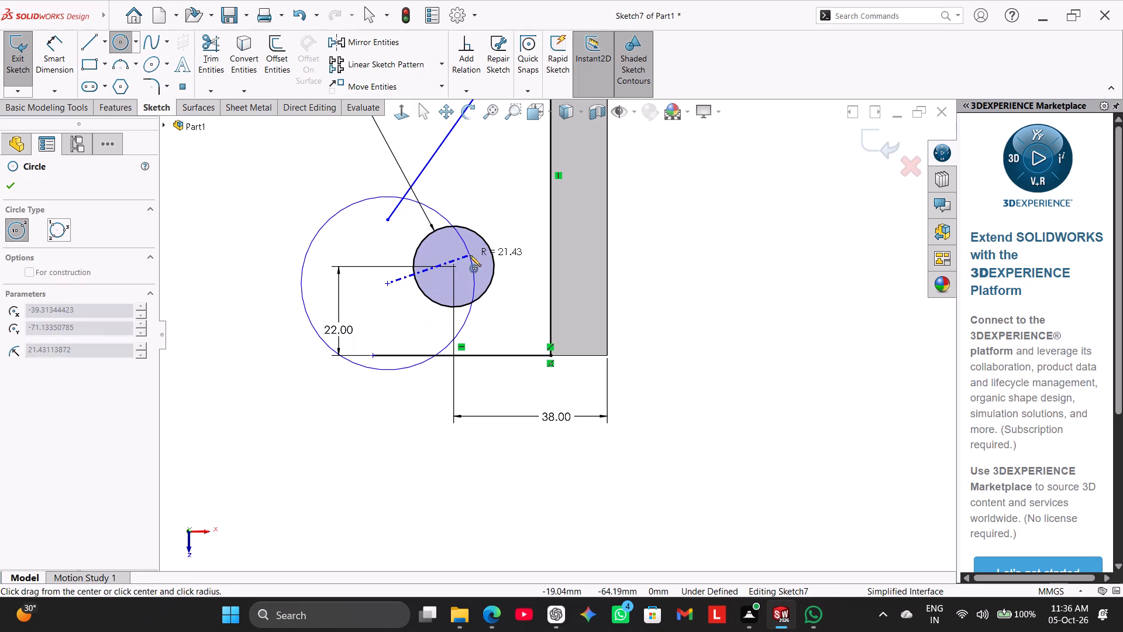
left_click(433, 324)
right_click(285, 260)
left_click(295, 265)
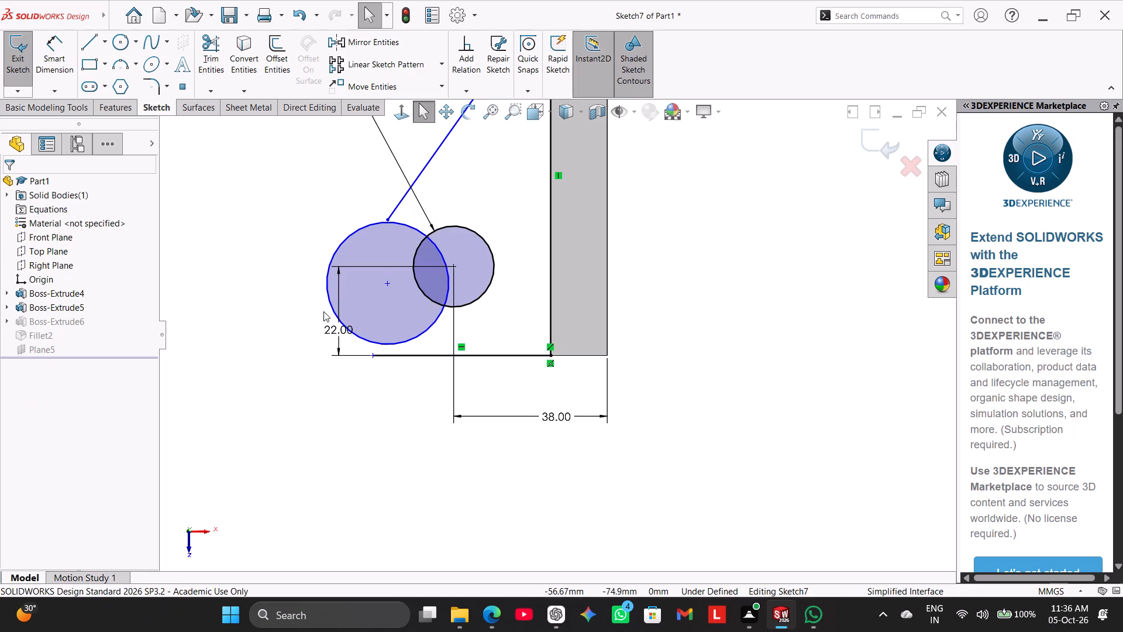
Make the new circle tangent to the lug's bottom line.
left_click(379, 345, "ctrl")
left_click(387, 355, "ctrl")
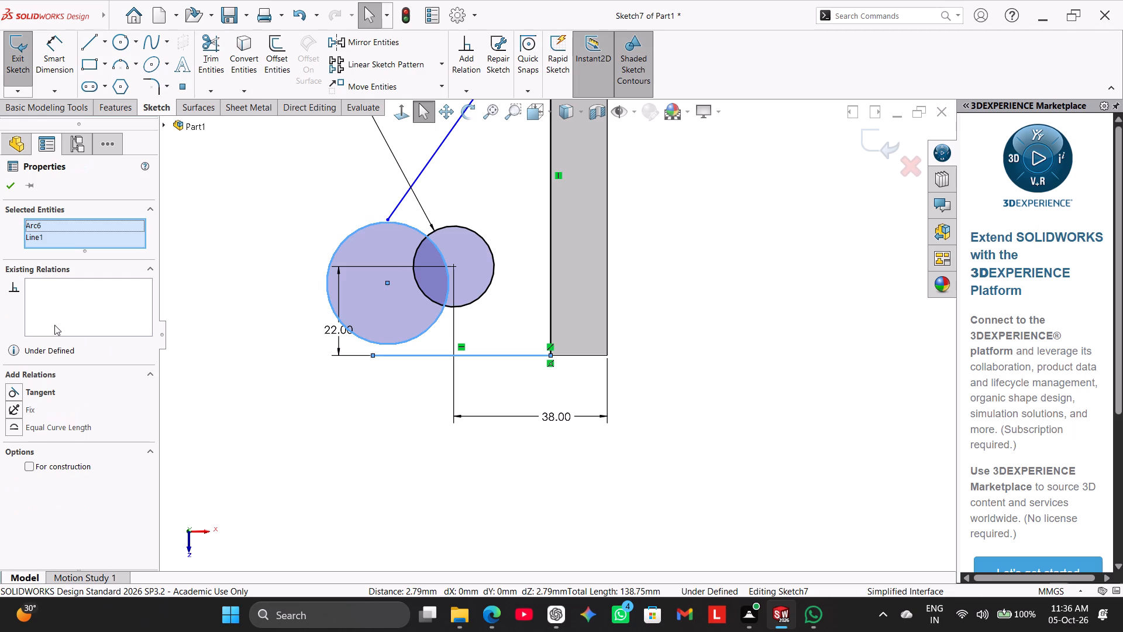
left_click(44, 393)
left_click(236, 399)
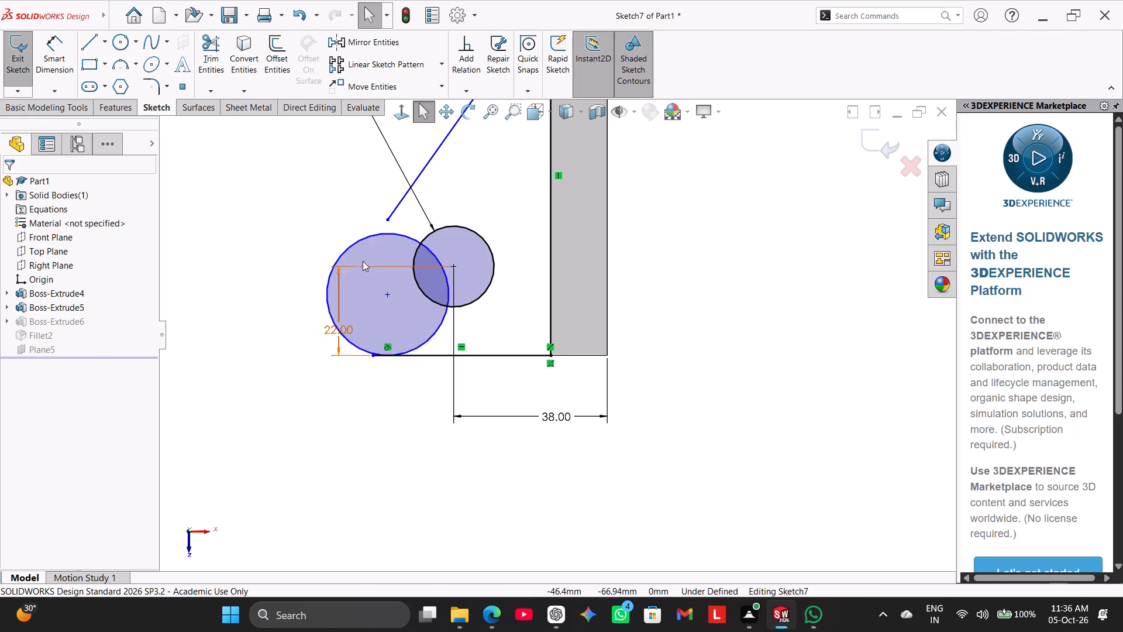
Make the new circle coincident with the lower end of the lug's slanted line.
left_click(373, 235, "ctrl")
left_click(388, 222, "ctrl")
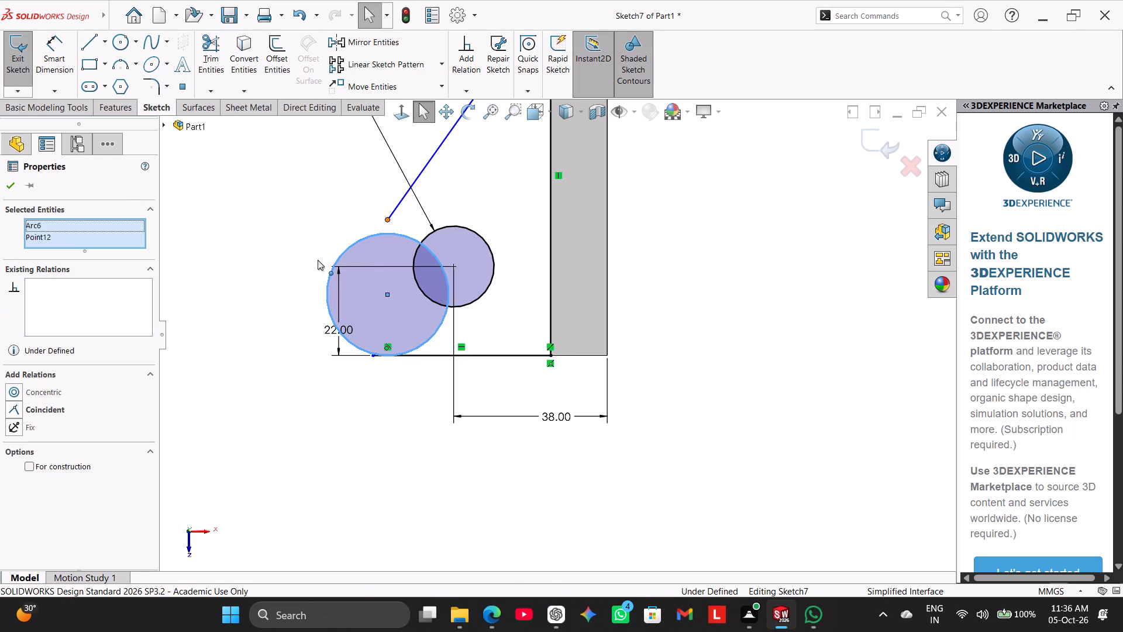
left_click(30, 406)
left_click(143, 406)
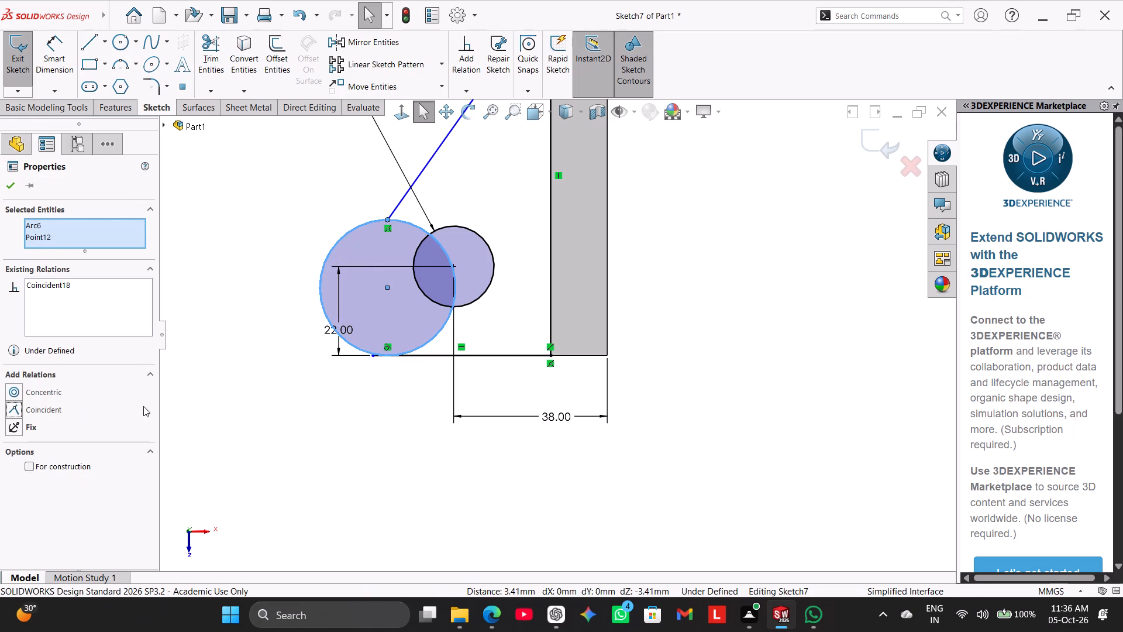
left_click(232, 291)
Dimension the tangent circle with a diameter of 40 mm.
left_click(71, 71)
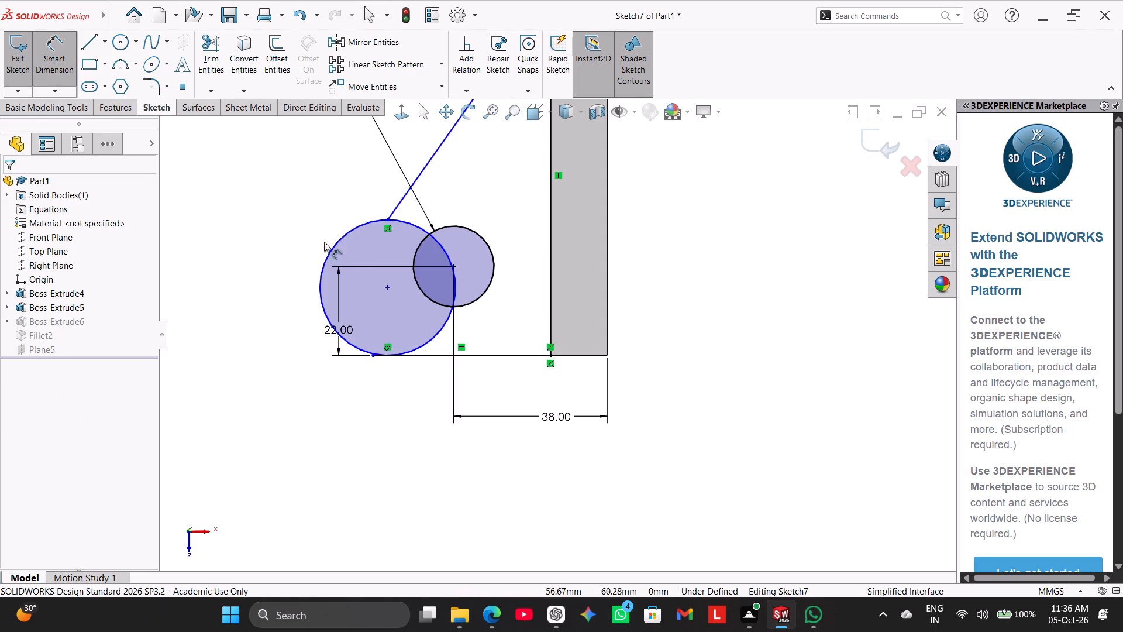
left_click(336, 245)
left_click(275, 203)
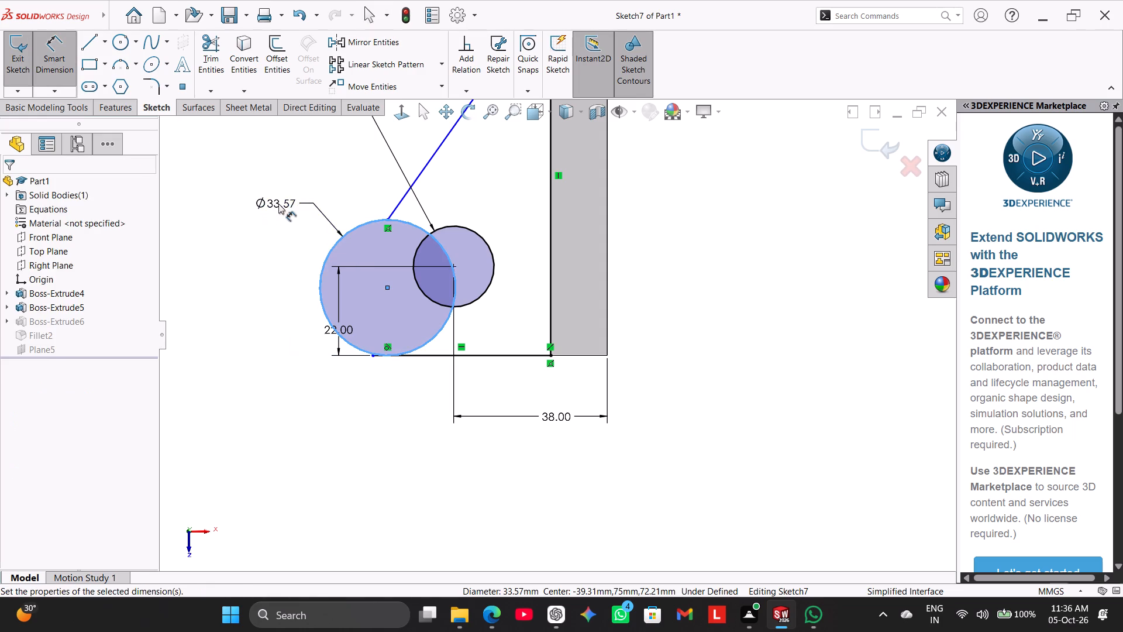
type("40")
key("Return")
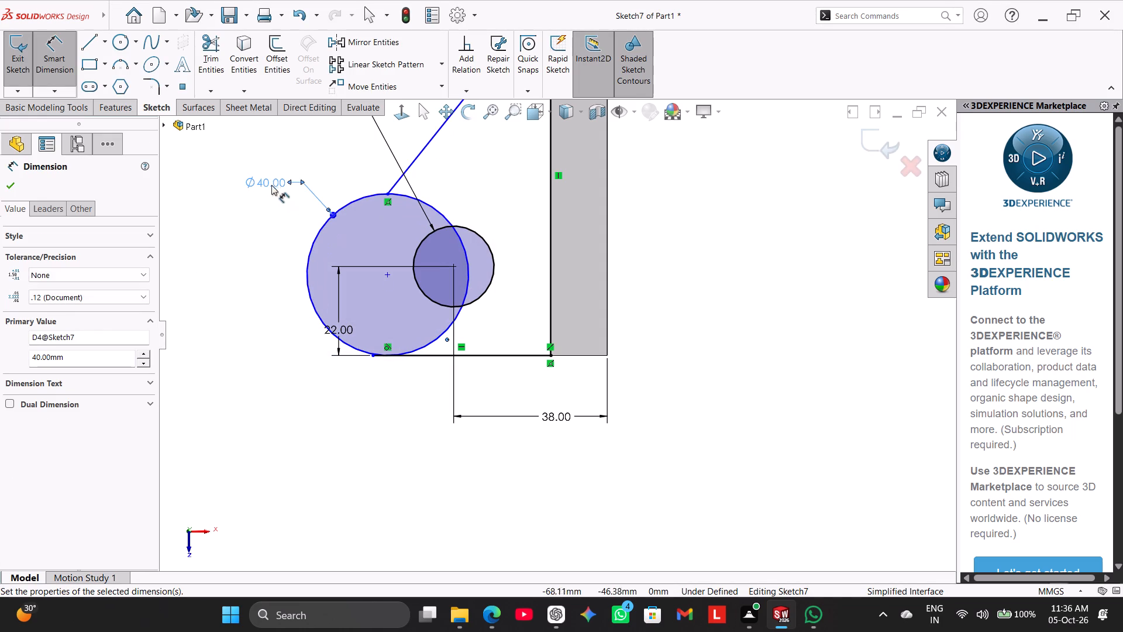
right_click(299, 289)
left_click(323, 325)
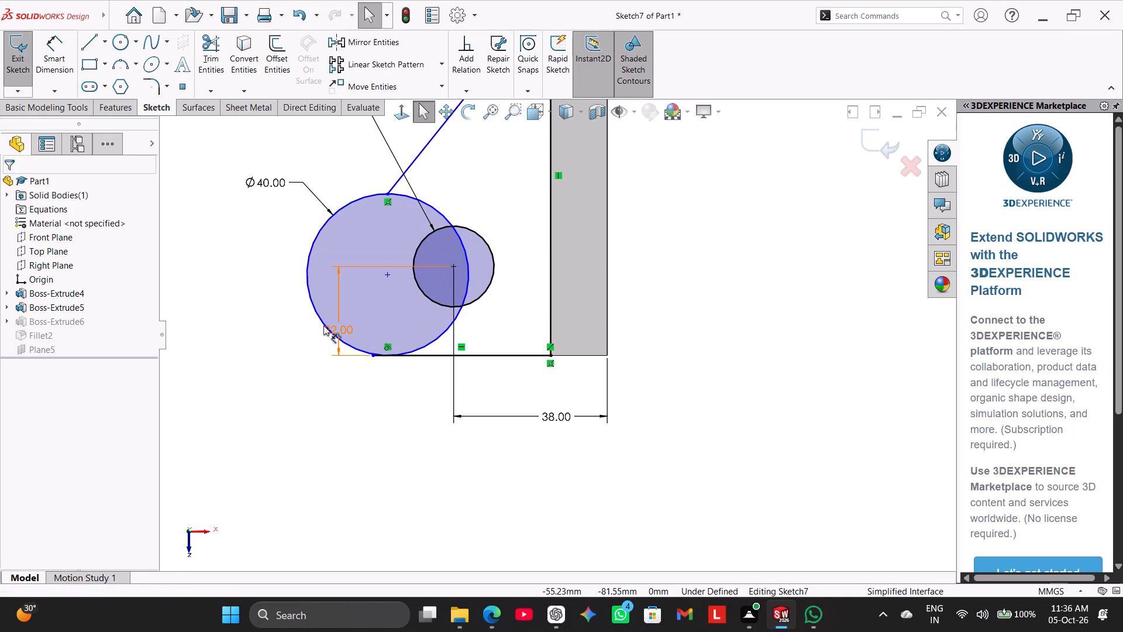
Make the 40 mm circle tangent to the lug's slanted line.
left_click(398, 183, "ctrl")
left_click(402, 193, "ctrl")
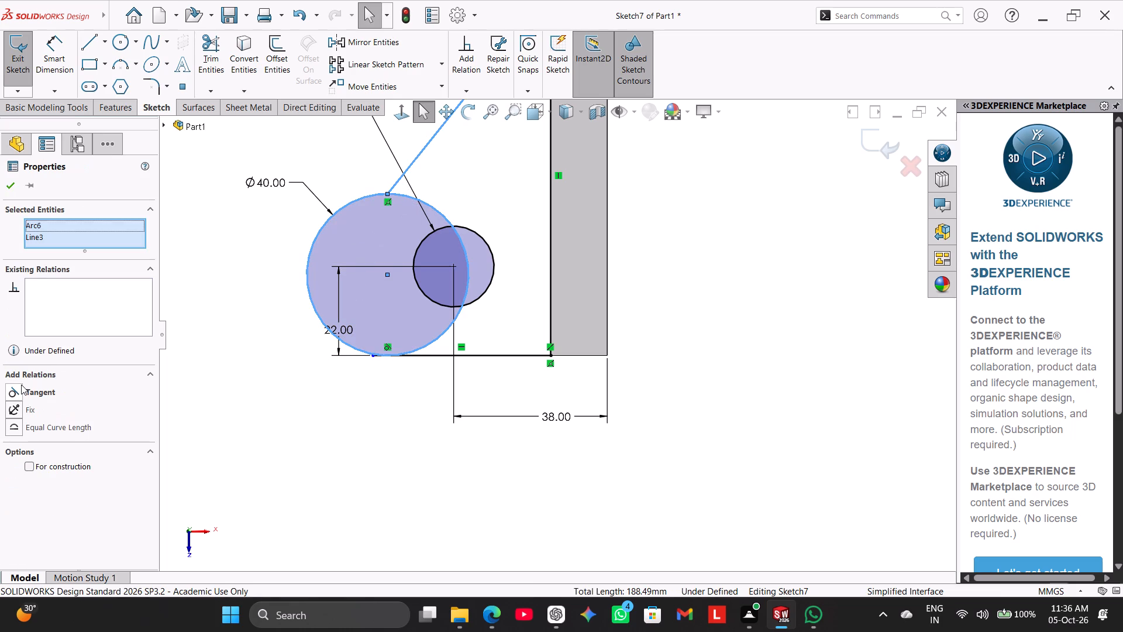
left_click(22, 387)
left_click(159, 389)
left_click(211, 401)
right_click(211, 401)
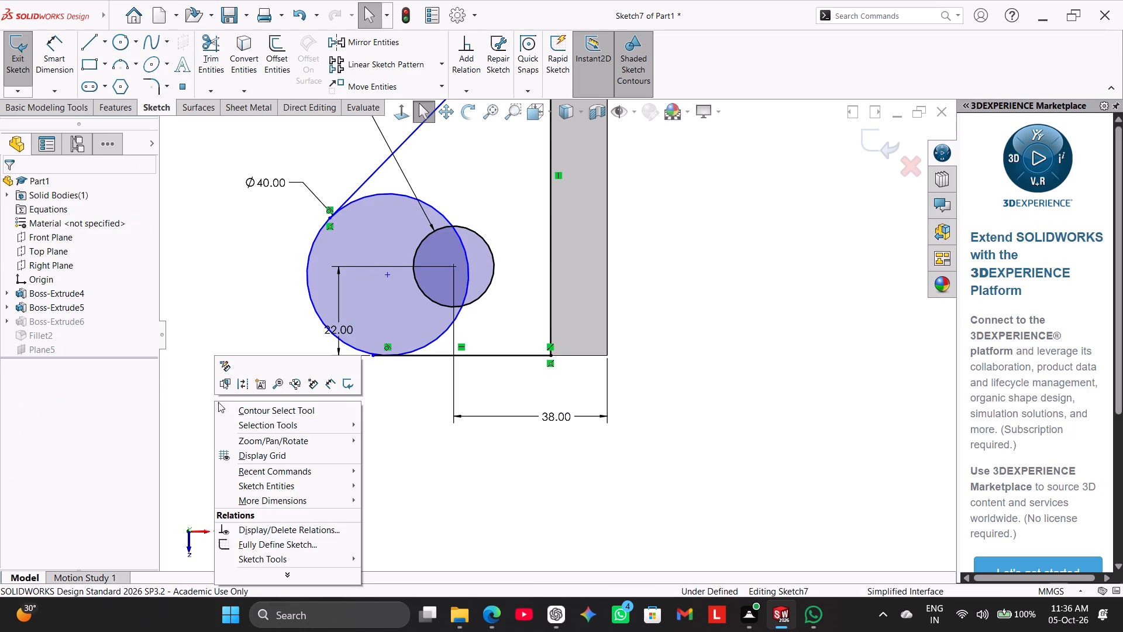
left_click(191, 368)
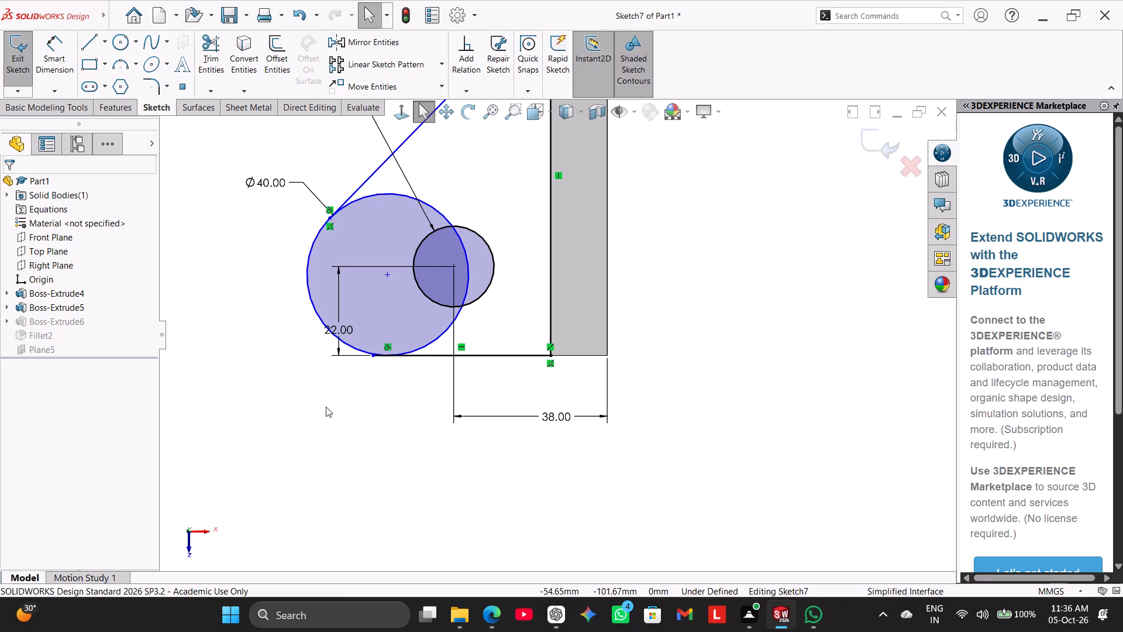
Trim the short end of the bottom line that extends past its tangent point with the 40 mm circle.
left_click(221, 75)
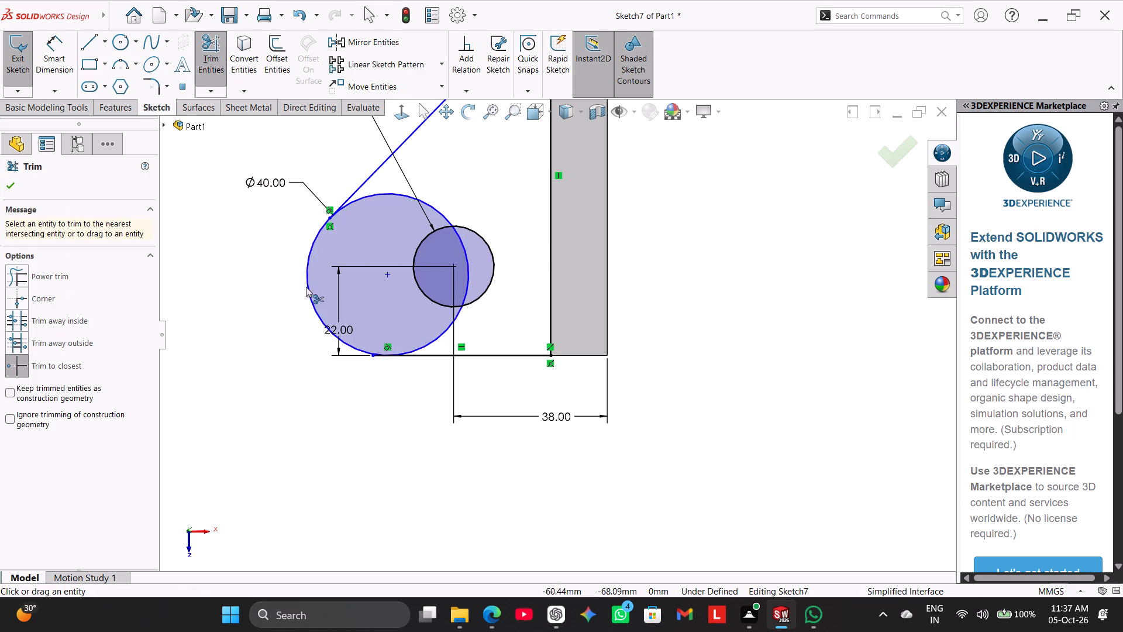
scroll(443, 370, "down", 2)
scroll(364, 363, "down", 2)
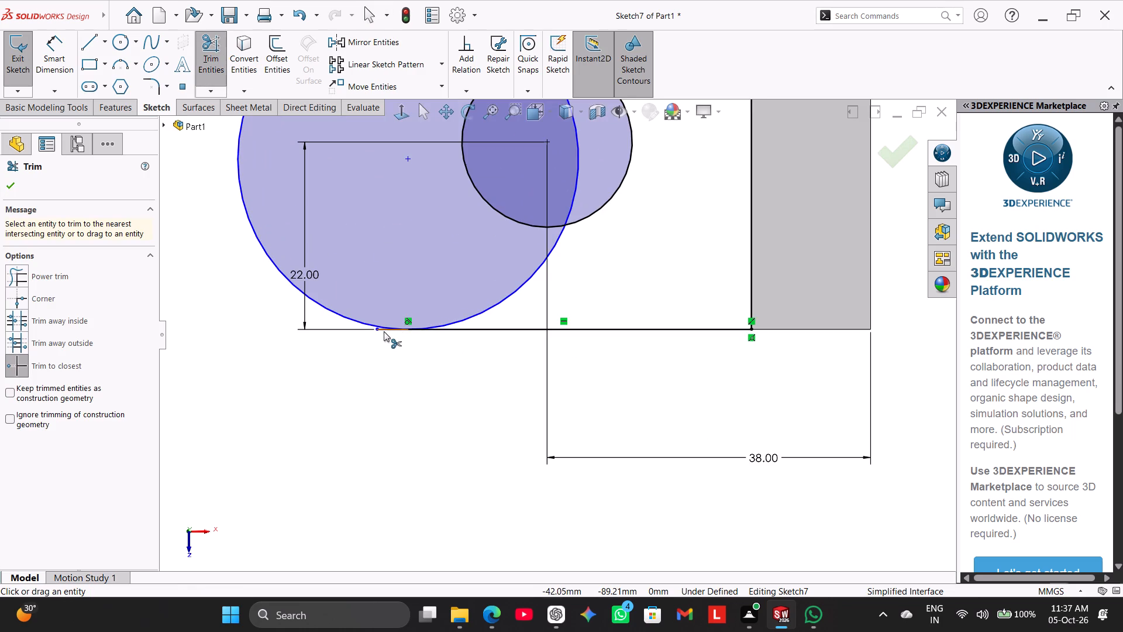
left_click(384, 331)
scroll(412, 365, "up", 3)
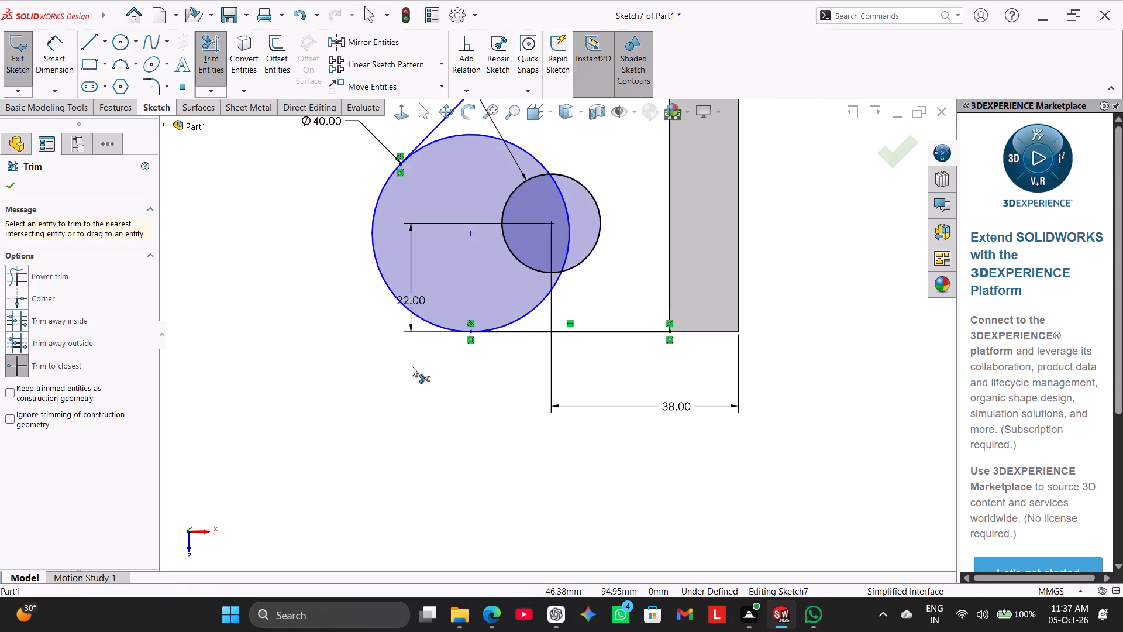
scroll(412, 367, "up", 1)
right_click(357, 362)
left_click(381, 399)
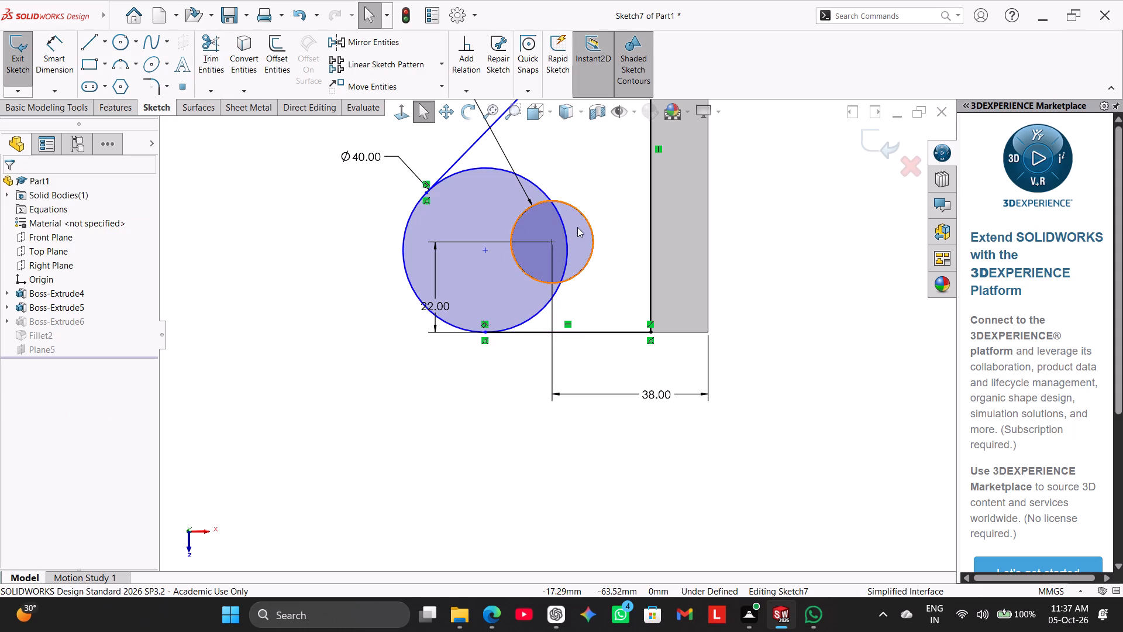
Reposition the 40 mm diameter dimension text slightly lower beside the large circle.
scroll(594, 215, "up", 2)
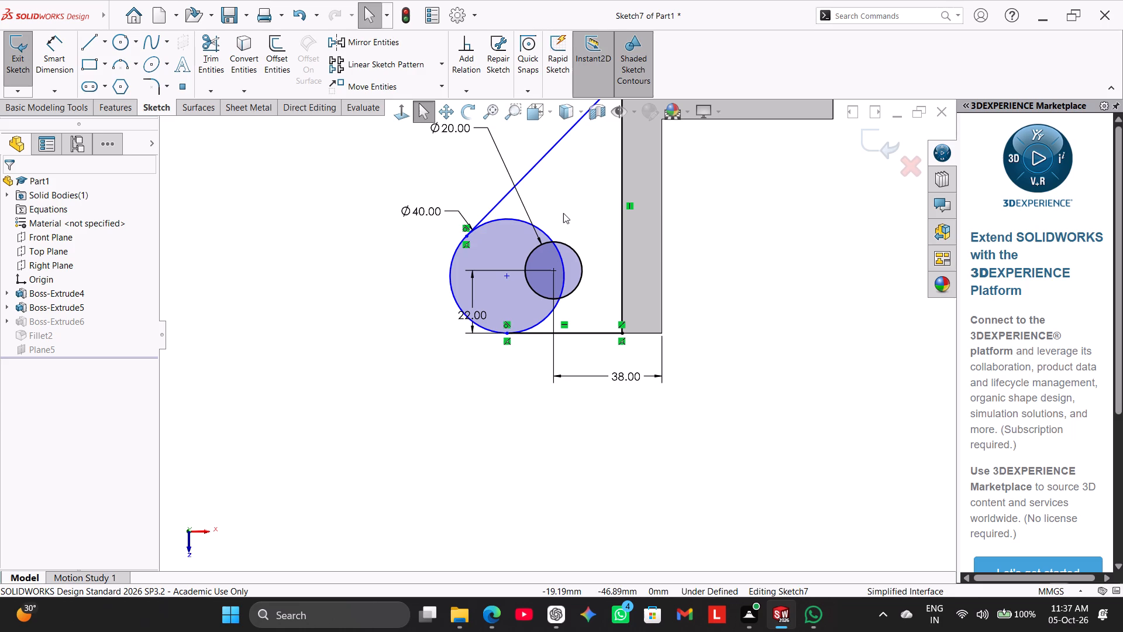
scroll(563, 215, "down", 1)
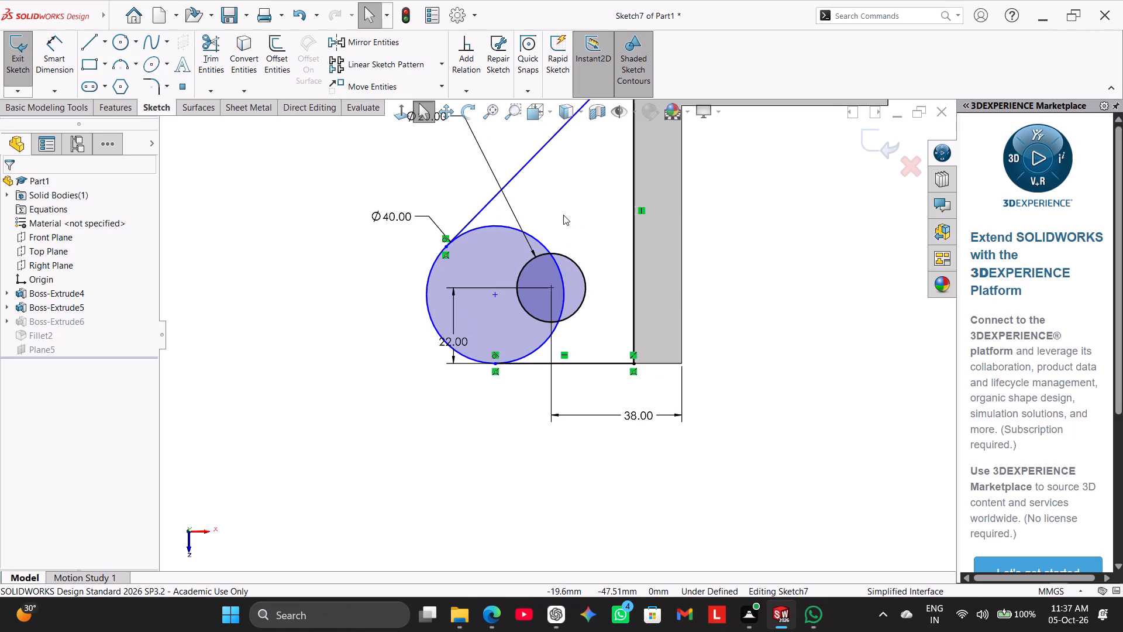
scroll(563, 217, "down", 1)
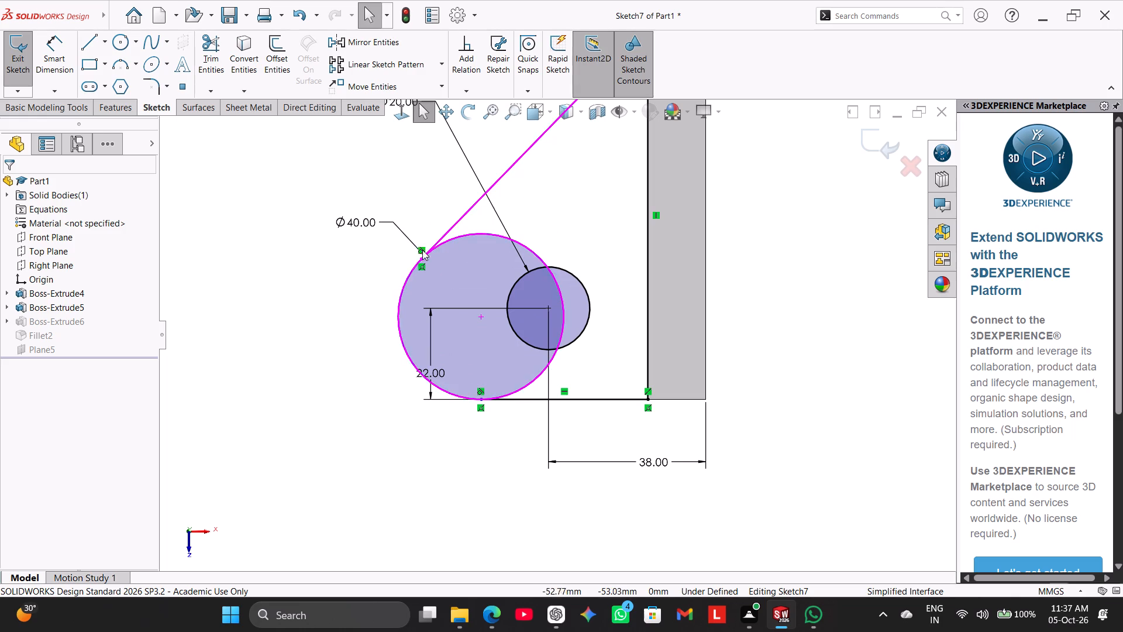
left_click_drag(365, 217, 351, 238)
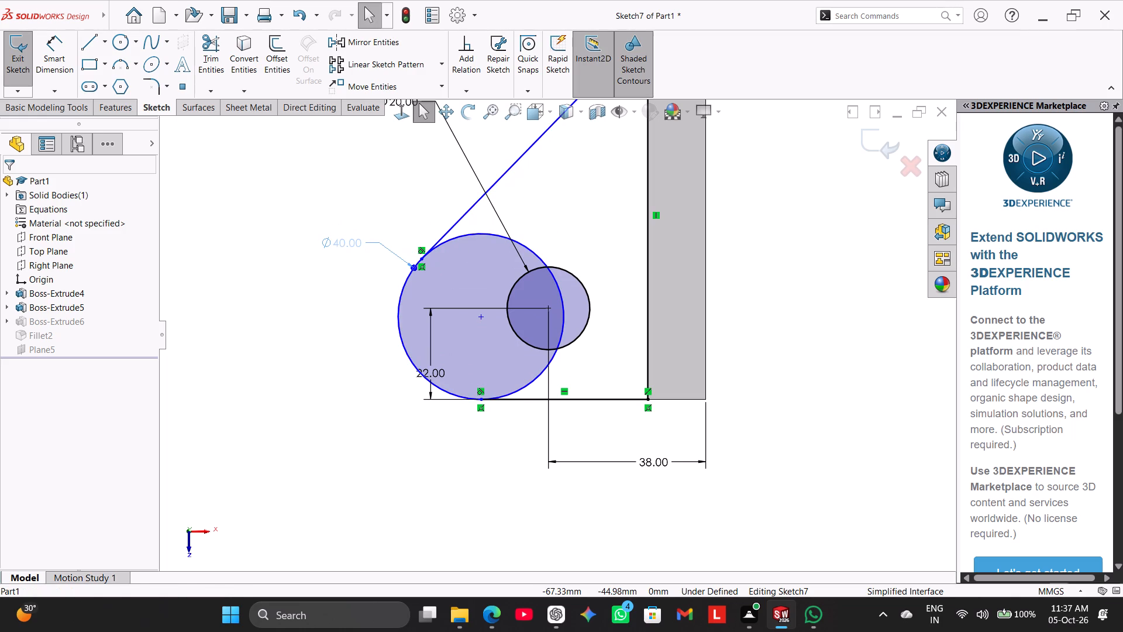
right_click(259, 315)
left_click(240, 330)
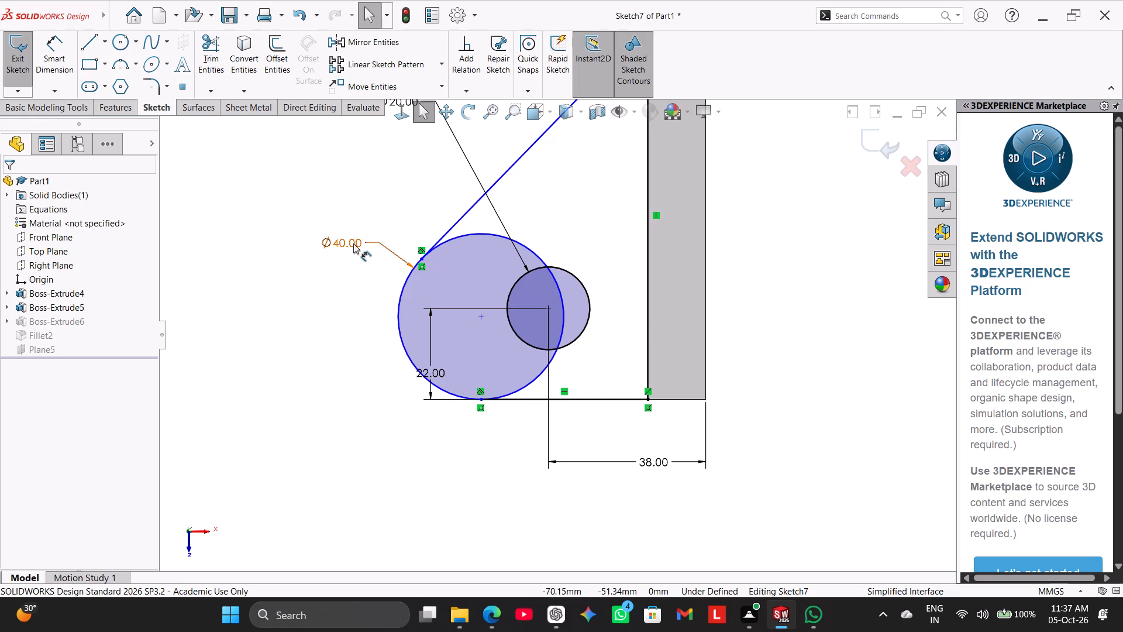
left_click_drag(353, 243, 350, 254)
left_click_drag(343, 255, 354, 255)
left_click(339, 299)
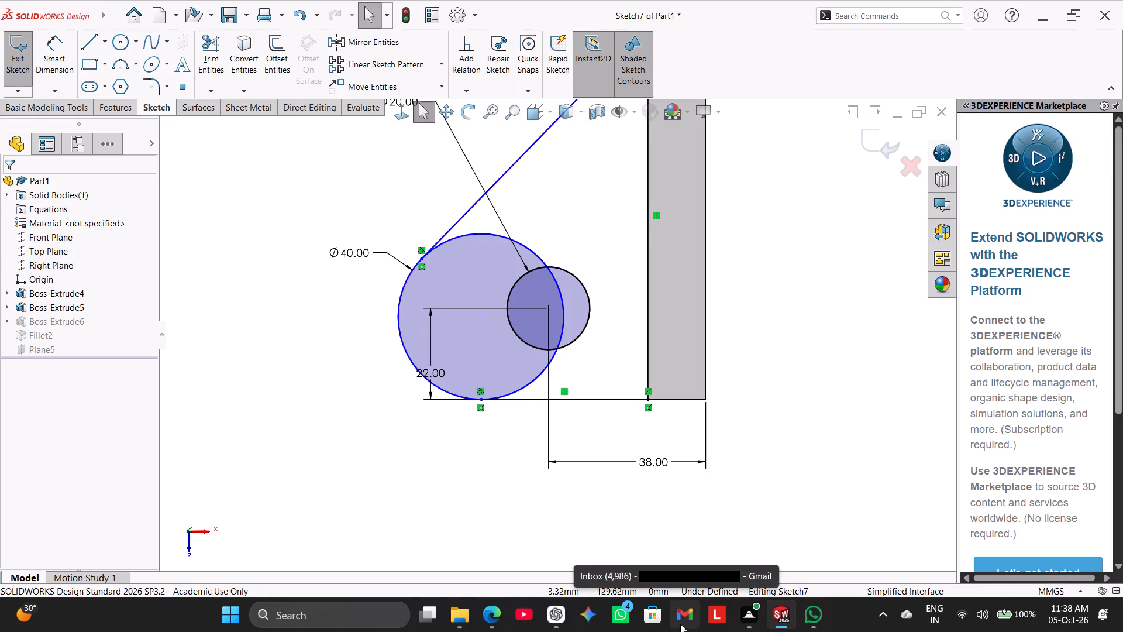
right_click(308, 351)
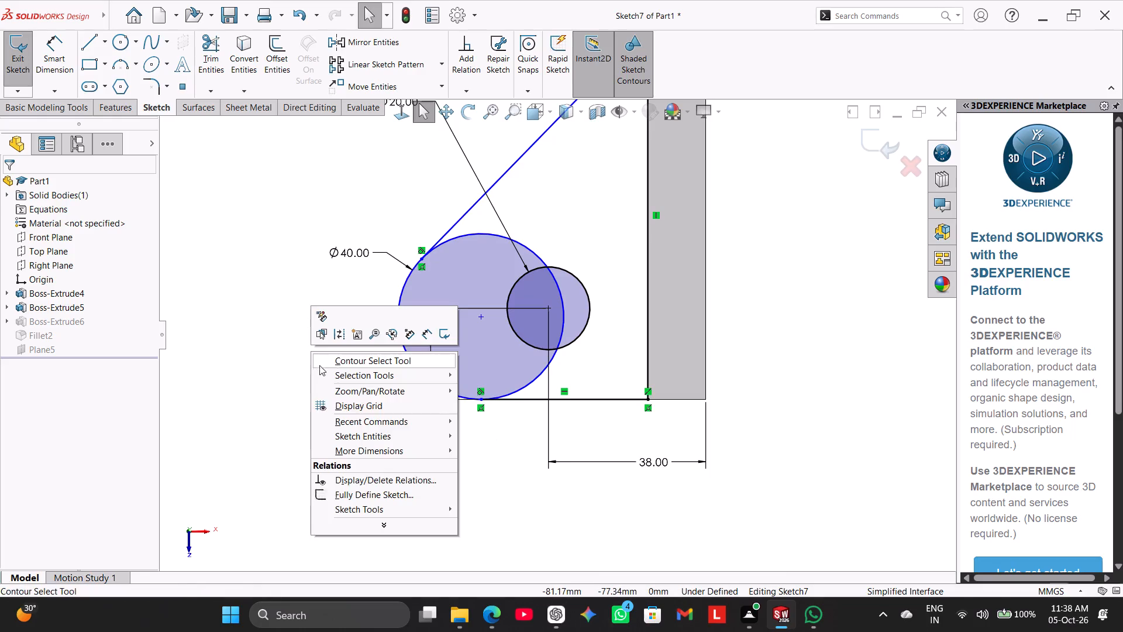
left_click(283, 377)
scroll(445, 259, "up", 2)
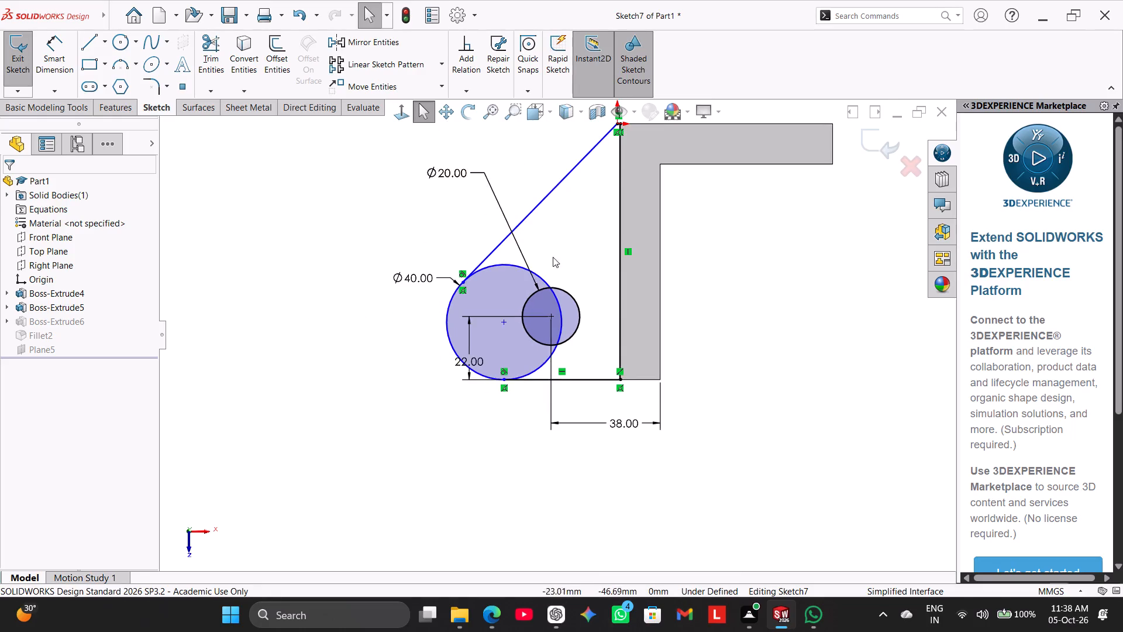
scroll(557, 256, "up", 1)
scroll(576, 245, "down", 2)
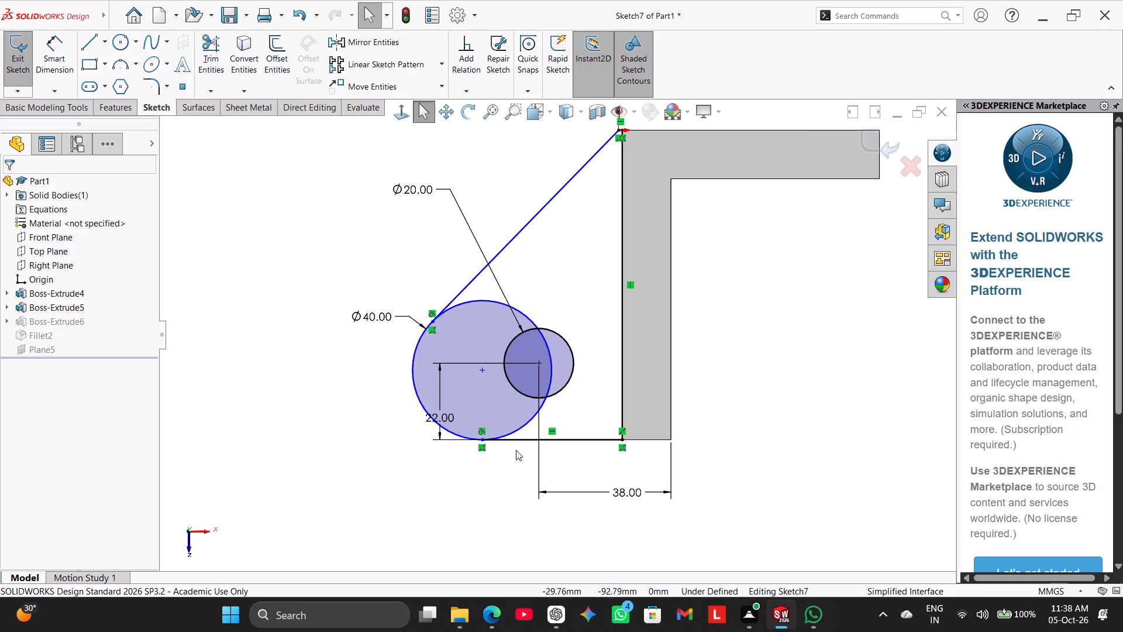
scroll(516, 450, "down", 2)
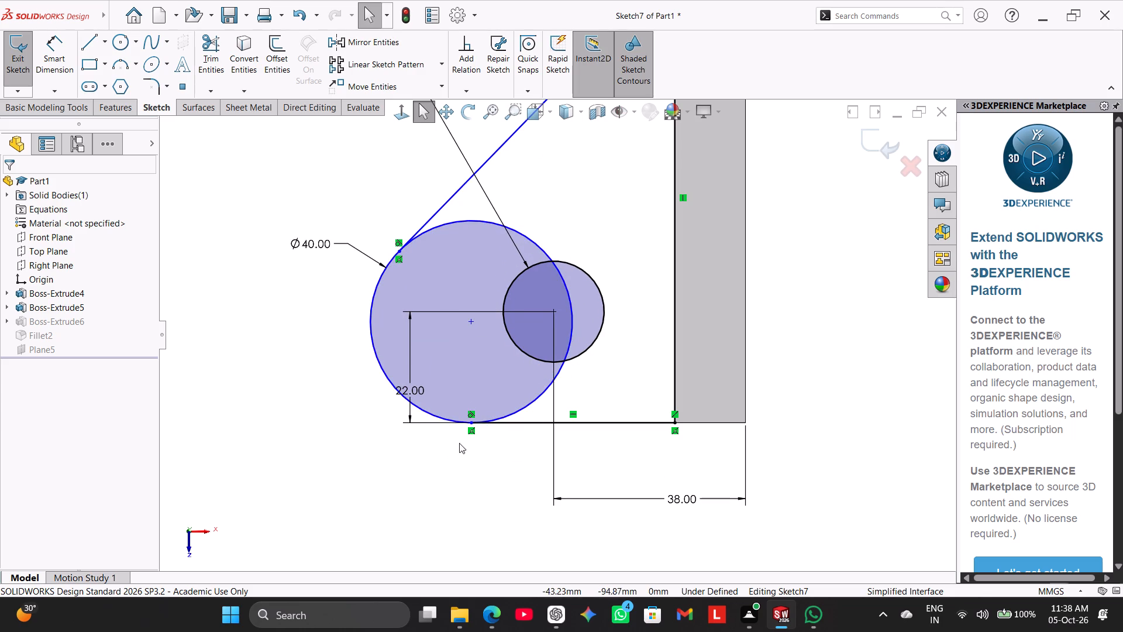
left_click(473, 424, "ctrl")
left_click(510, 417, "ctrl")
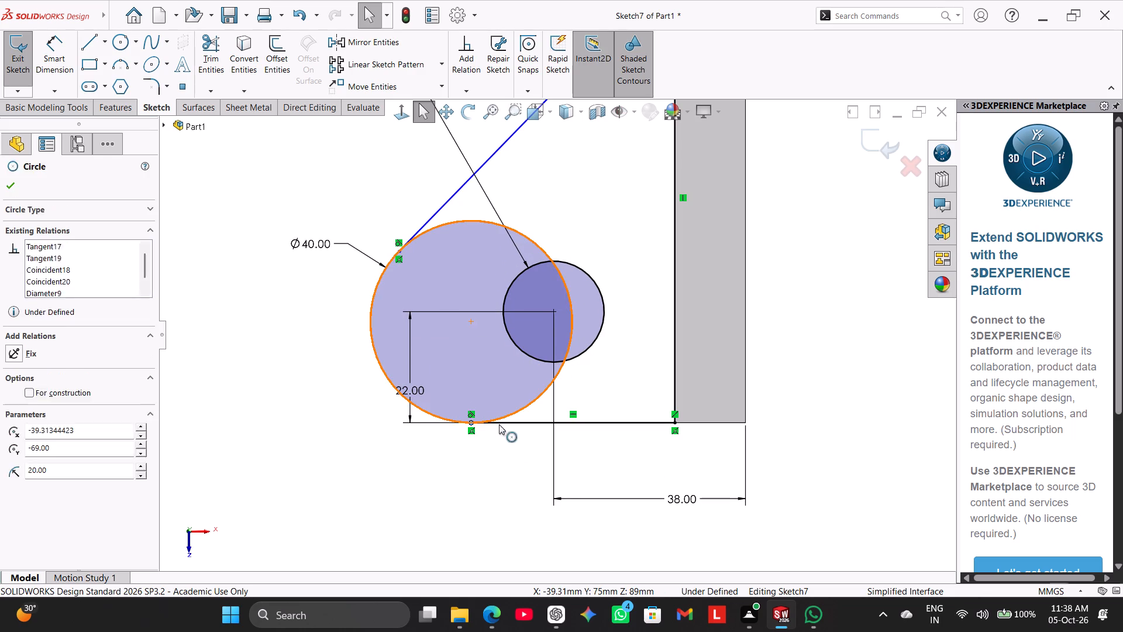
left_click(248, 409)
Trim the 40 mm circle's inner portions, including the segment crossing the hole, leaving only the outer arc between the slanted and bottom lines.
scroll(497, 400, "up", 1)
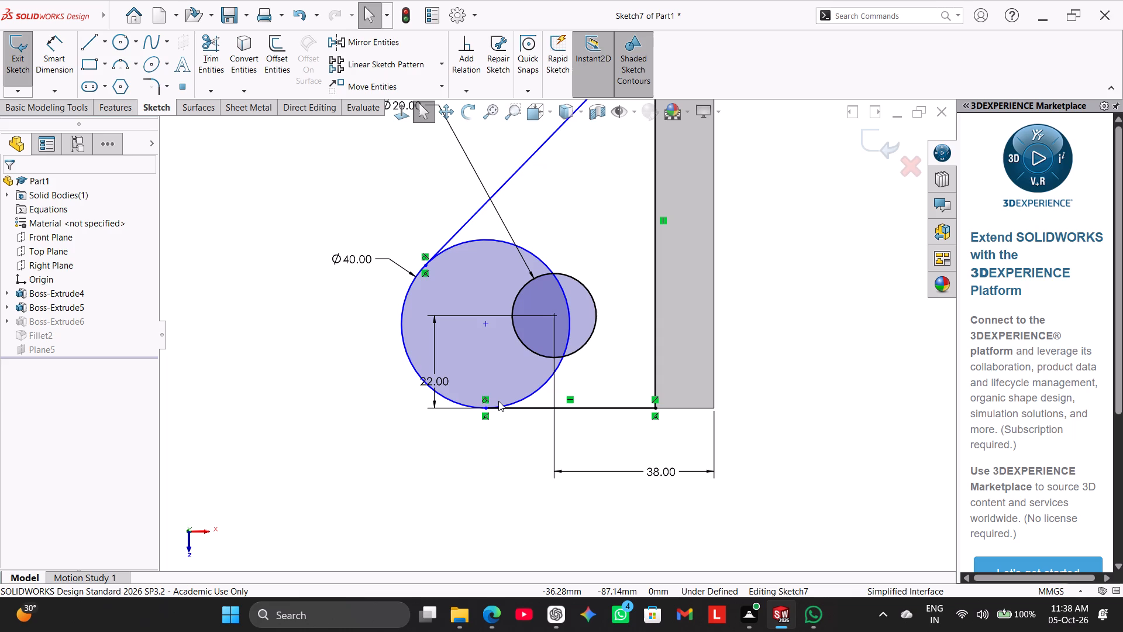
left_click(225, 54)
left_click(483, 239)
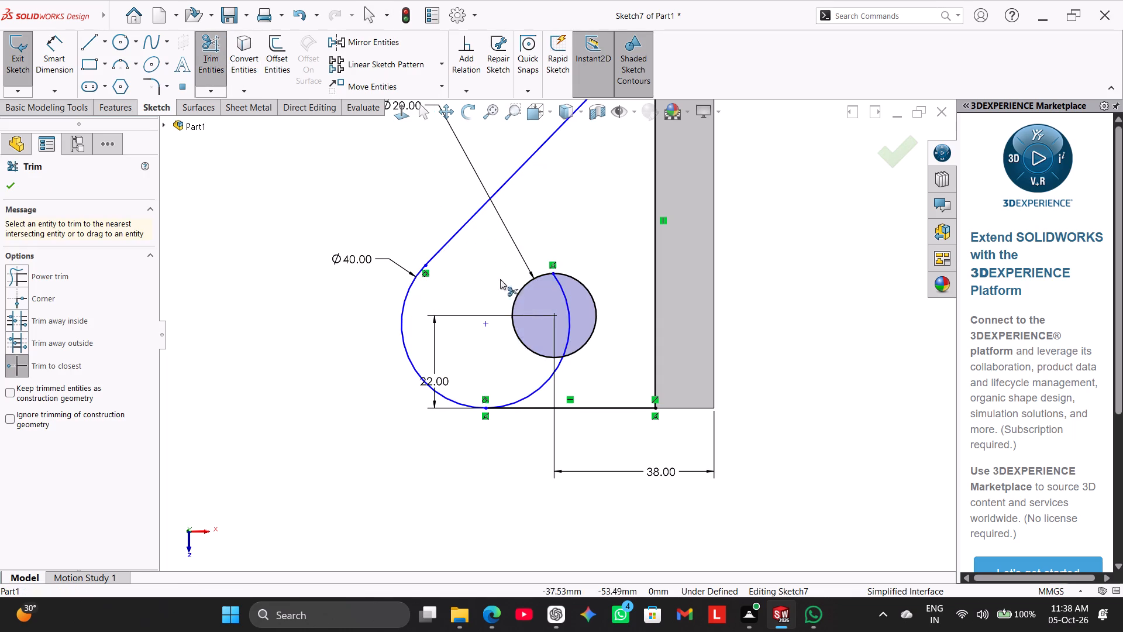
left_click(567, 307)
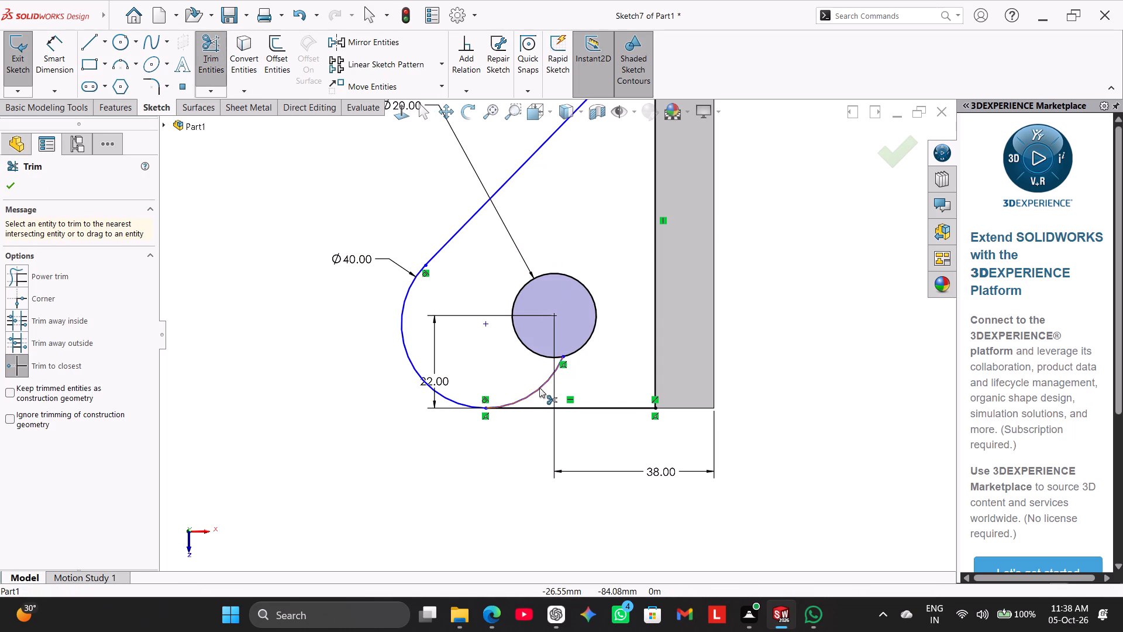
left_click(539, 387)
right_click(291, 379)
left_click(311, 412)
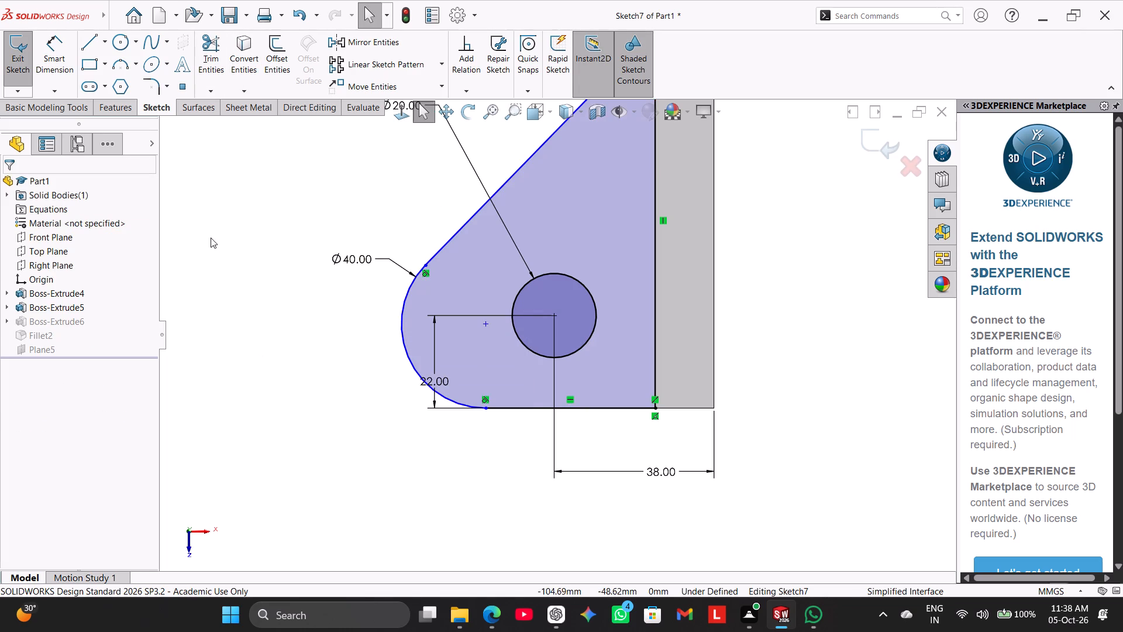
Delete the 40 mm diameter dimension from the trimmed outer arc.
right_click(367, 263)
left_click(403, 436)
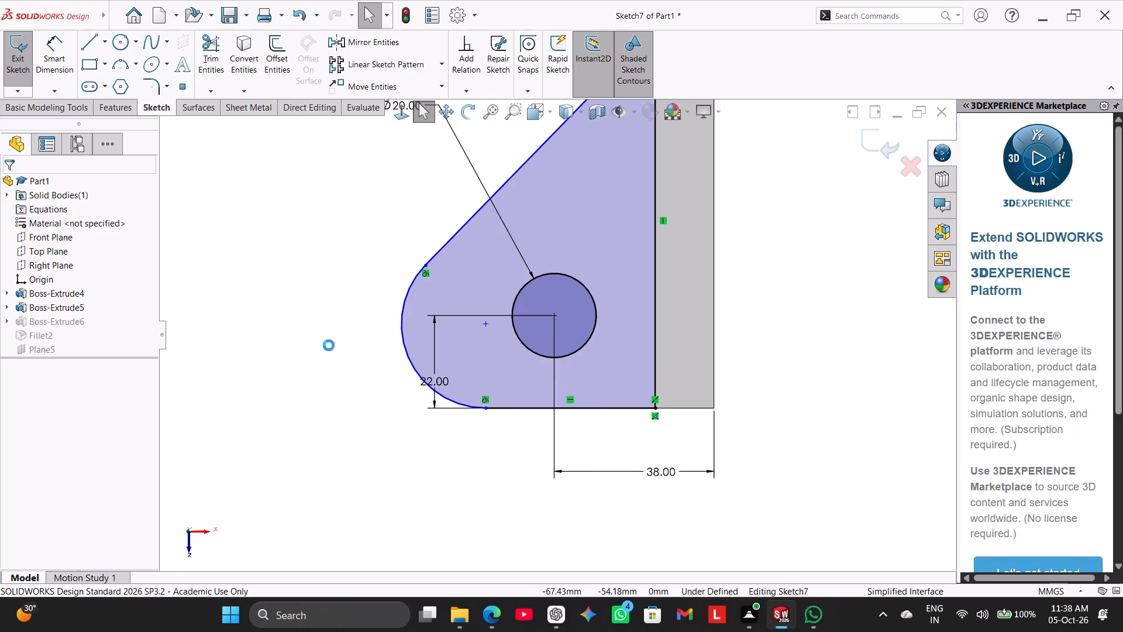
Dimension the lug's outer arc with a 20 mm radius.
left_click(68, 68)
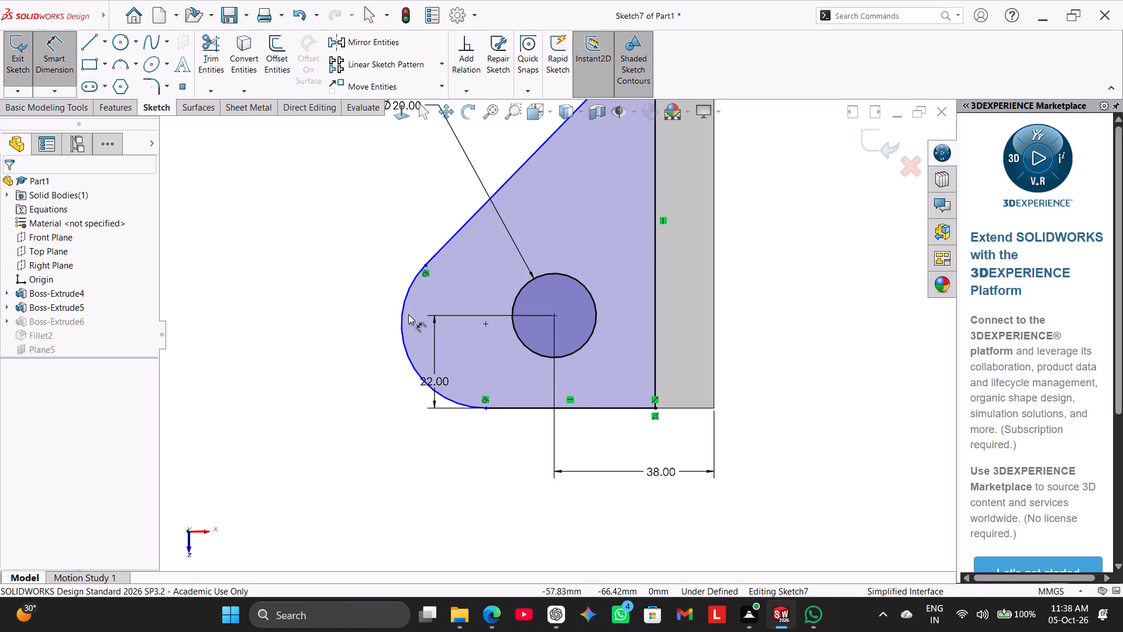
left_click(401, 327)
left_click(316, 272)
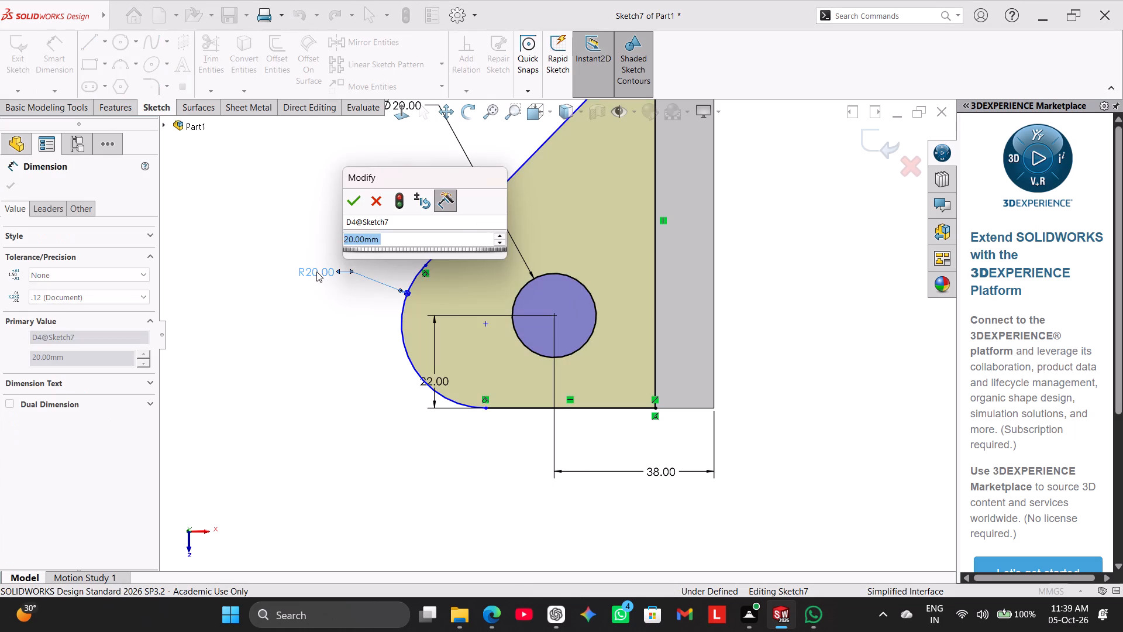
left_click(353, 206)
left_click(315, 353)
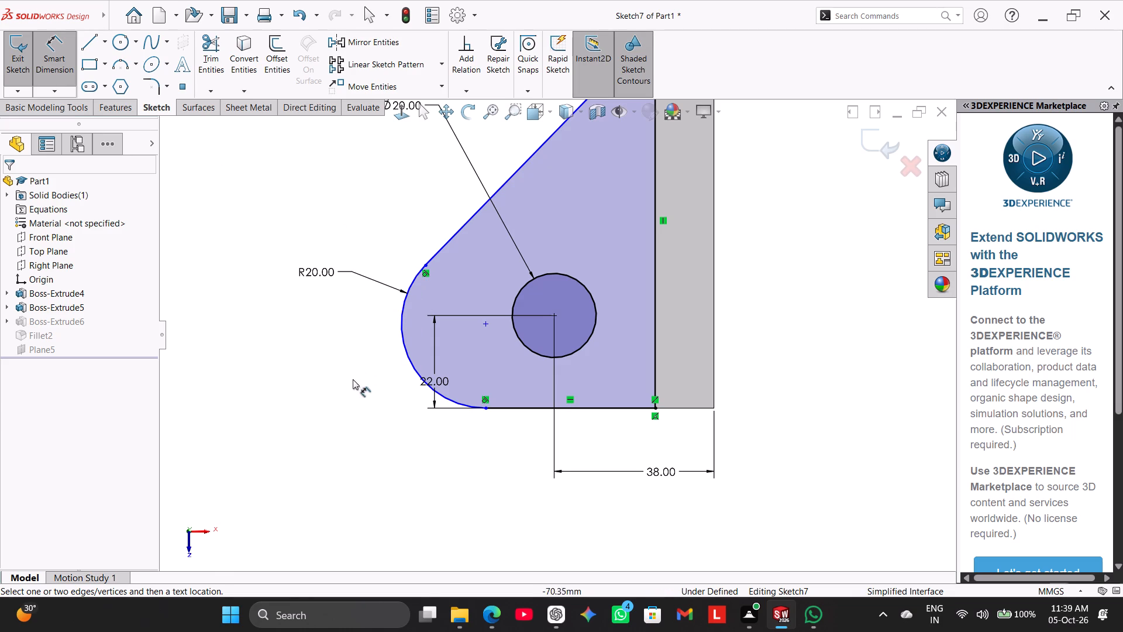
right_click(325, 365)
left_click(369, 398)
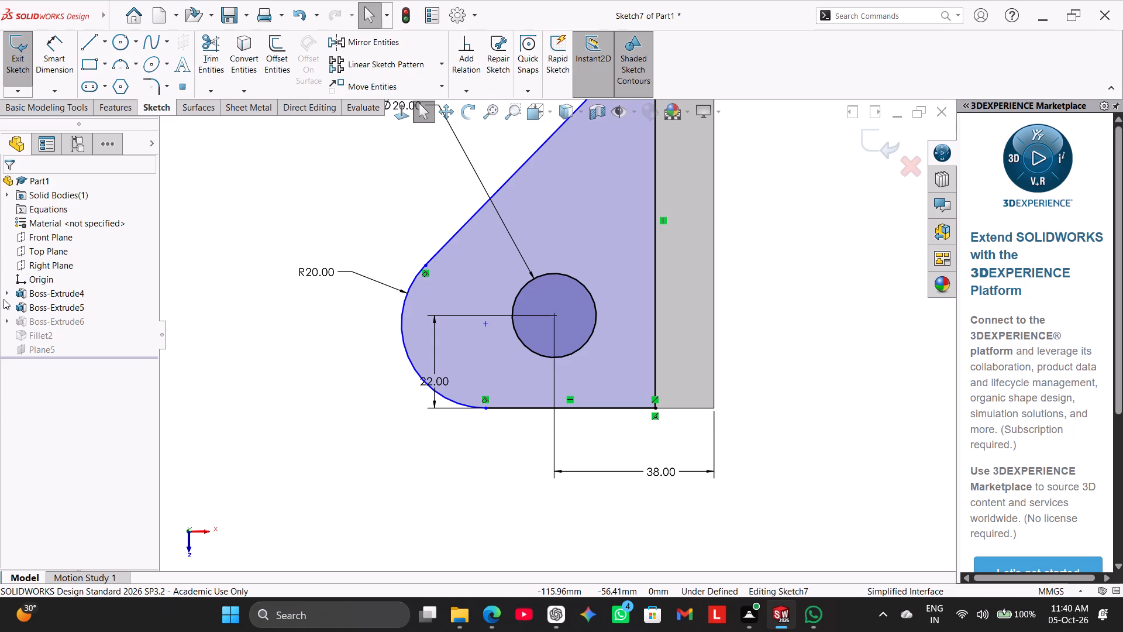
Add a length dimension along the lug's slanted line, keeping its drawn length.
left_click(40, 263)
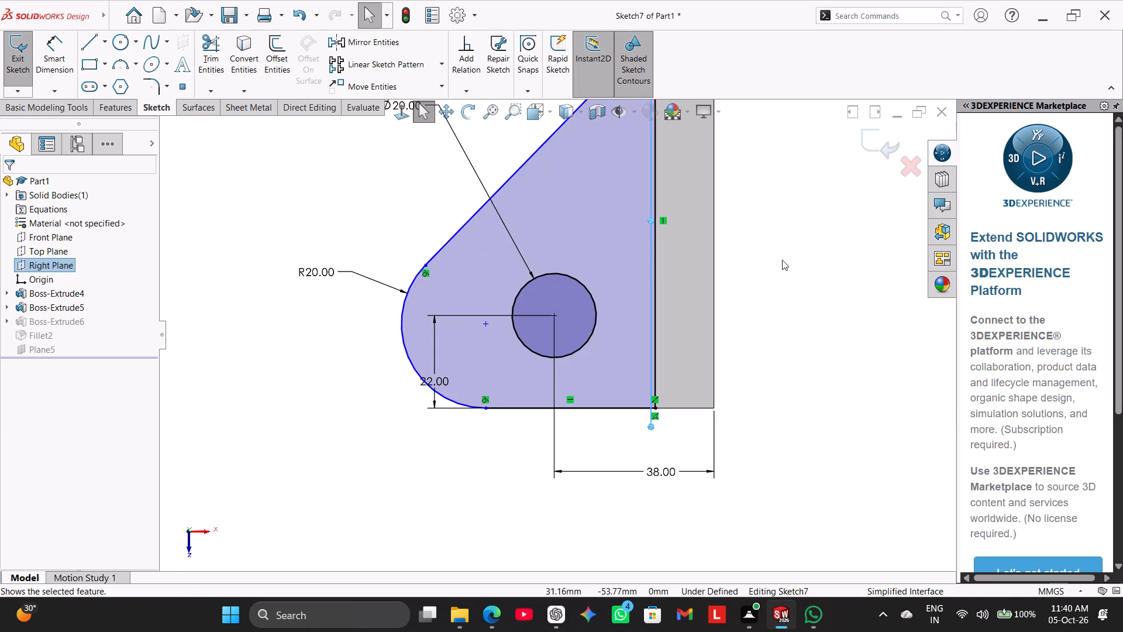
scroll(789, 256, "up", 3)
scroll(766, 253, "down", 1)
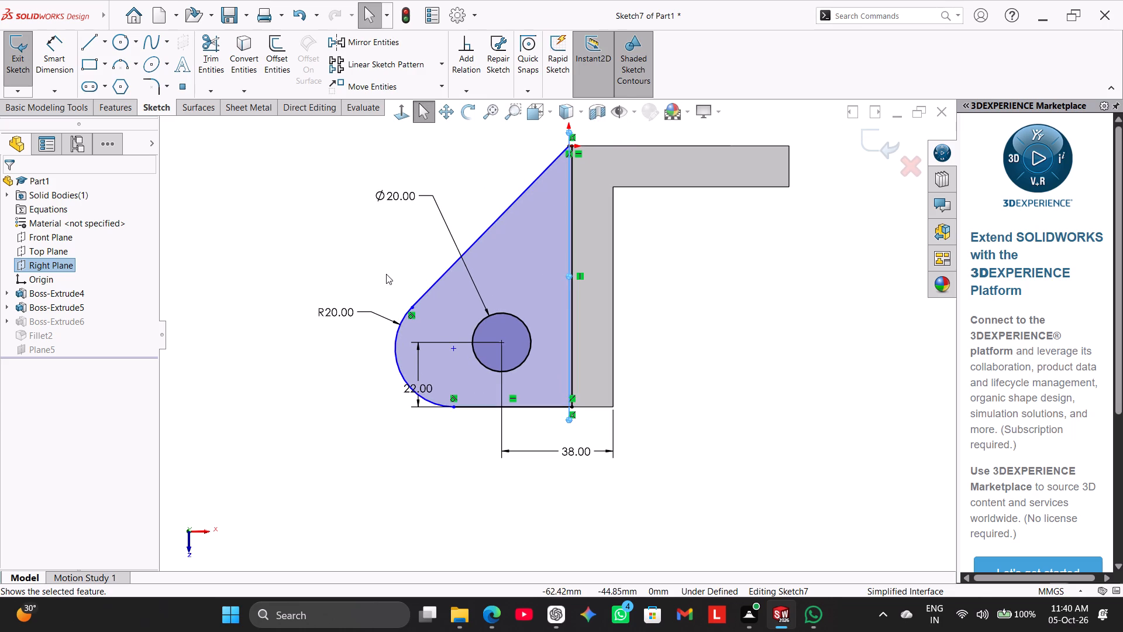
left_click(54, 58)
left_click(493, 225)
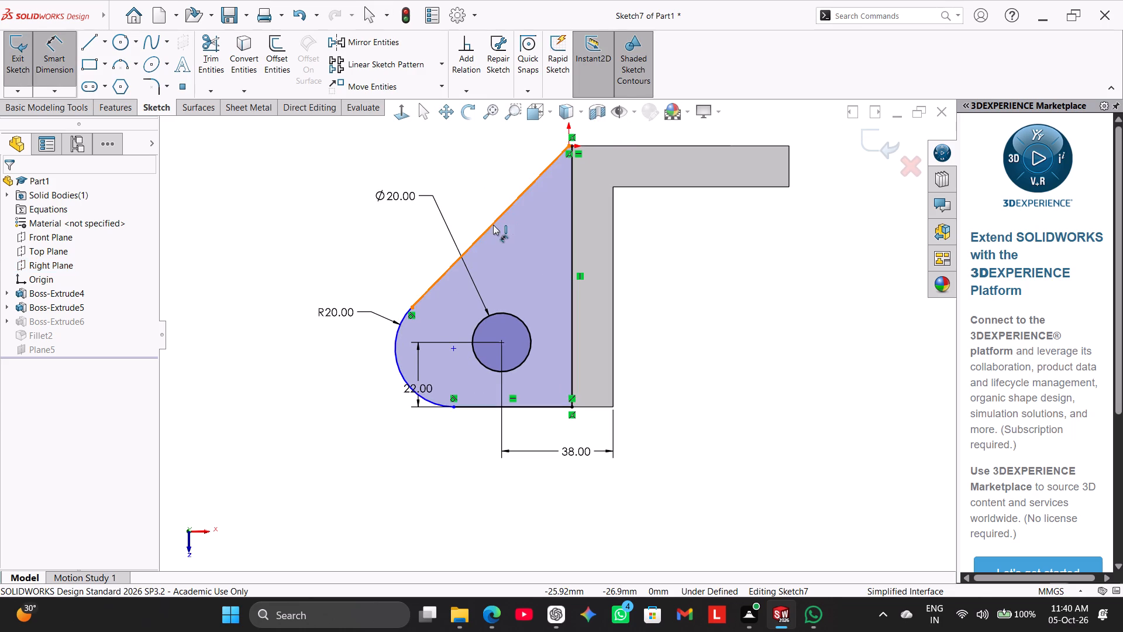
left_click(454, 178)
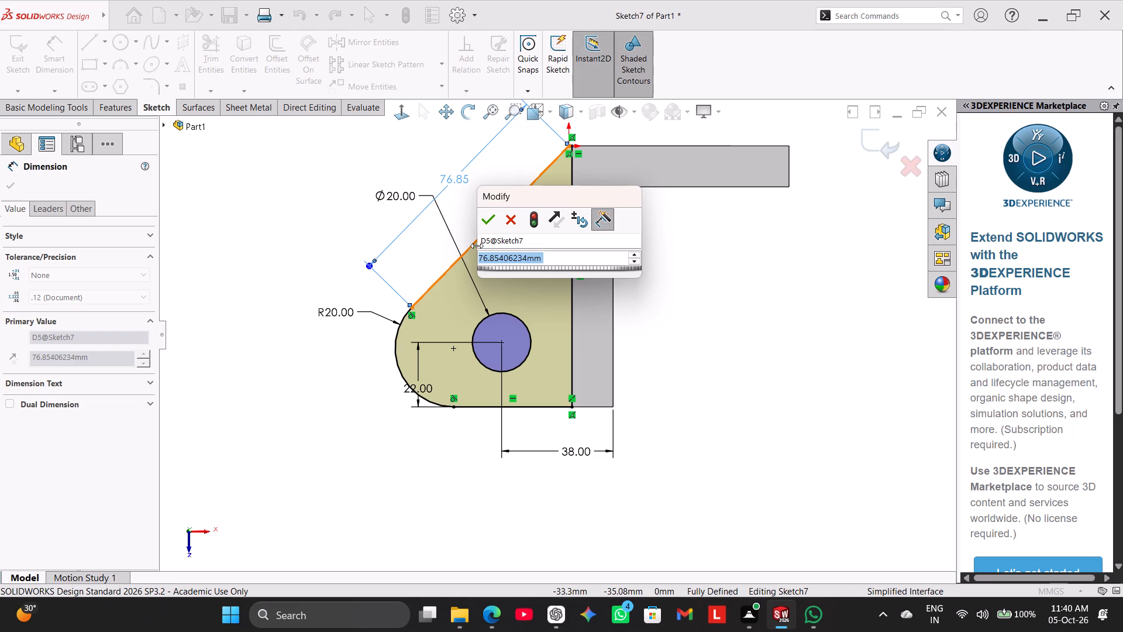
left_click(509, 225)
right_click(450, 177)
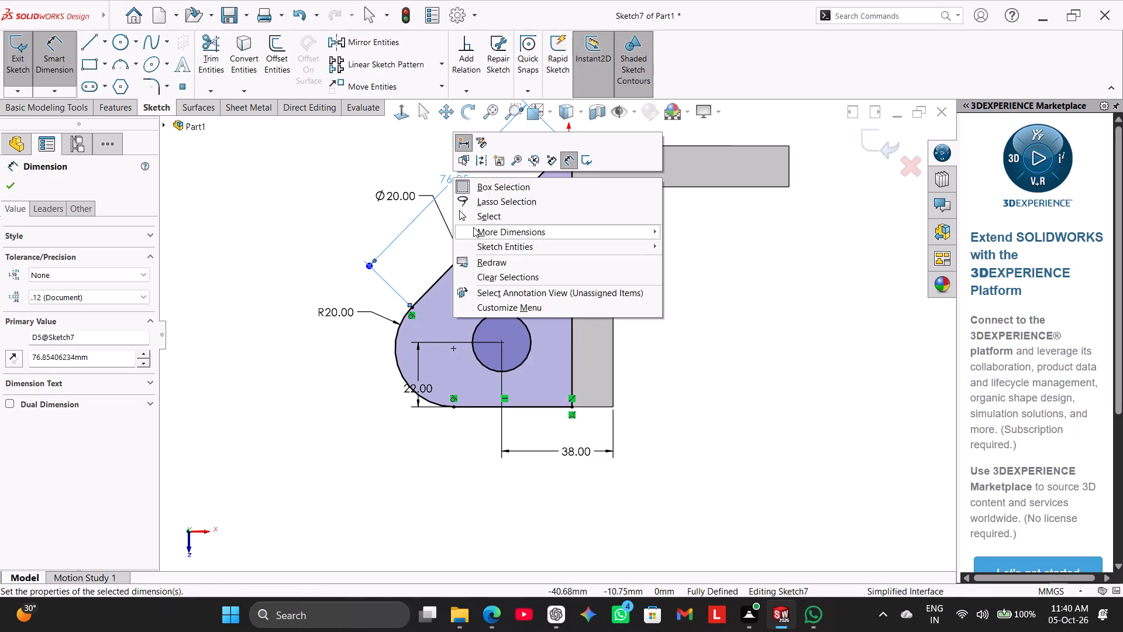
left_click(480, 218)
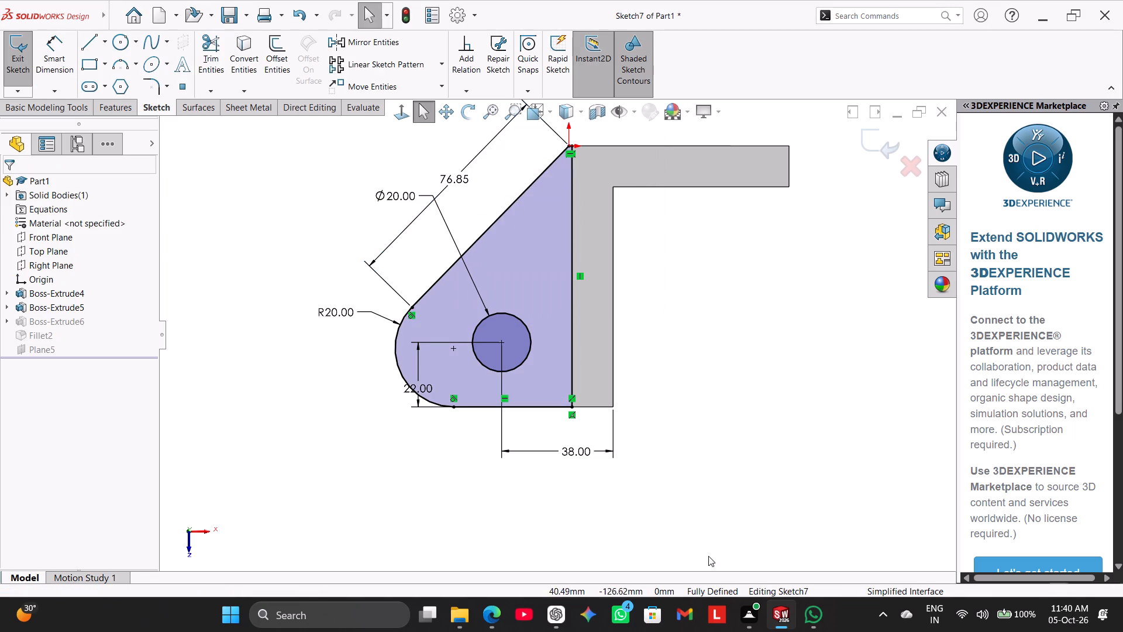
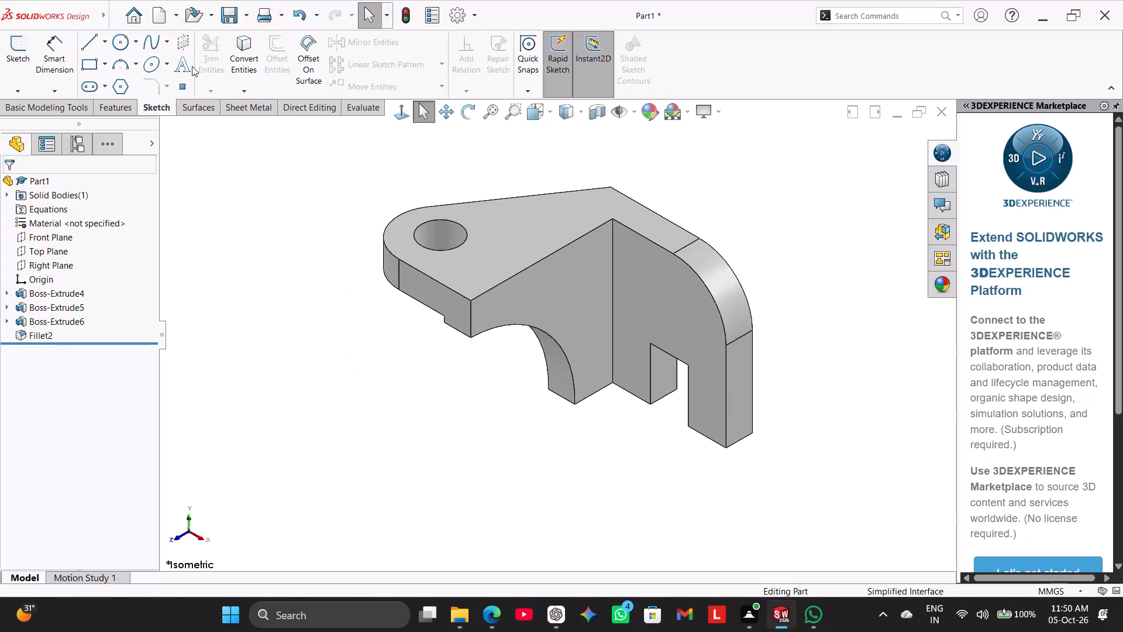
Save the part as Cantilever Support Bracket in the Internship Works folder, using the SOLIDWORKS Part file type.
left_click(249, 4)
left_click(285, 188)
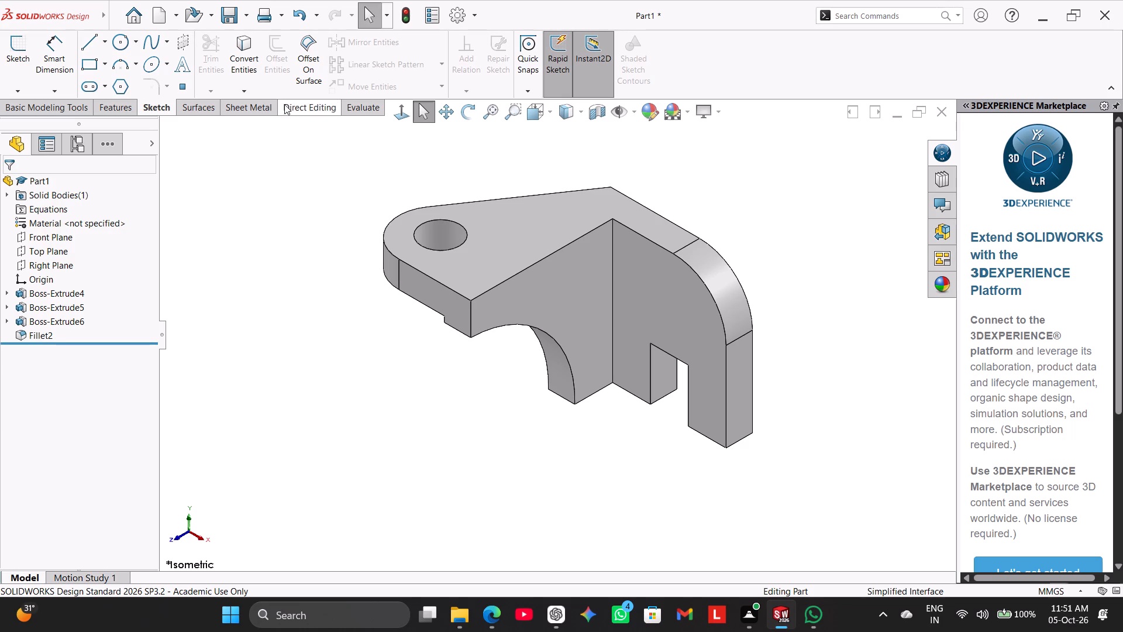
right_click_drag(357, 386, 366, 380)
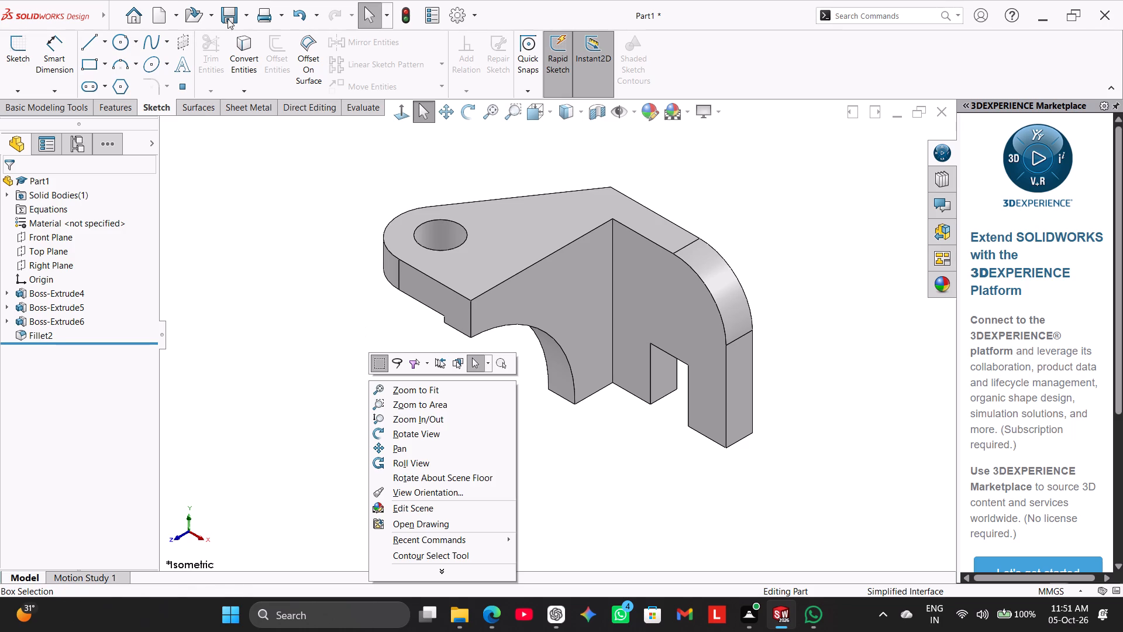
left_click(228, 19)
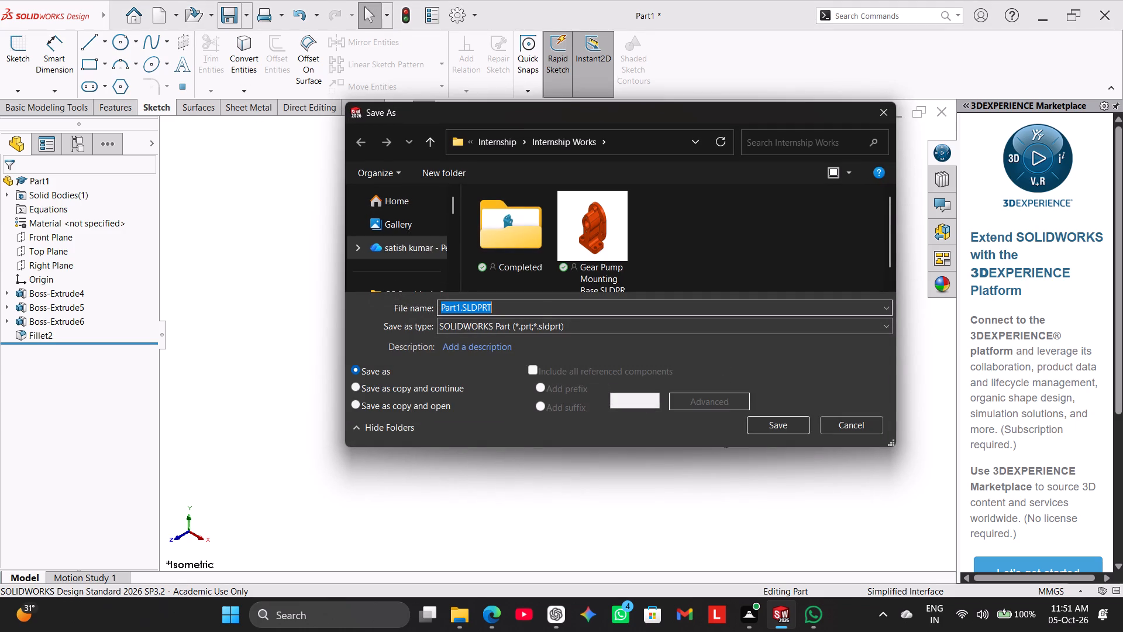
key("ctrl+v")
left_click(776, 421)
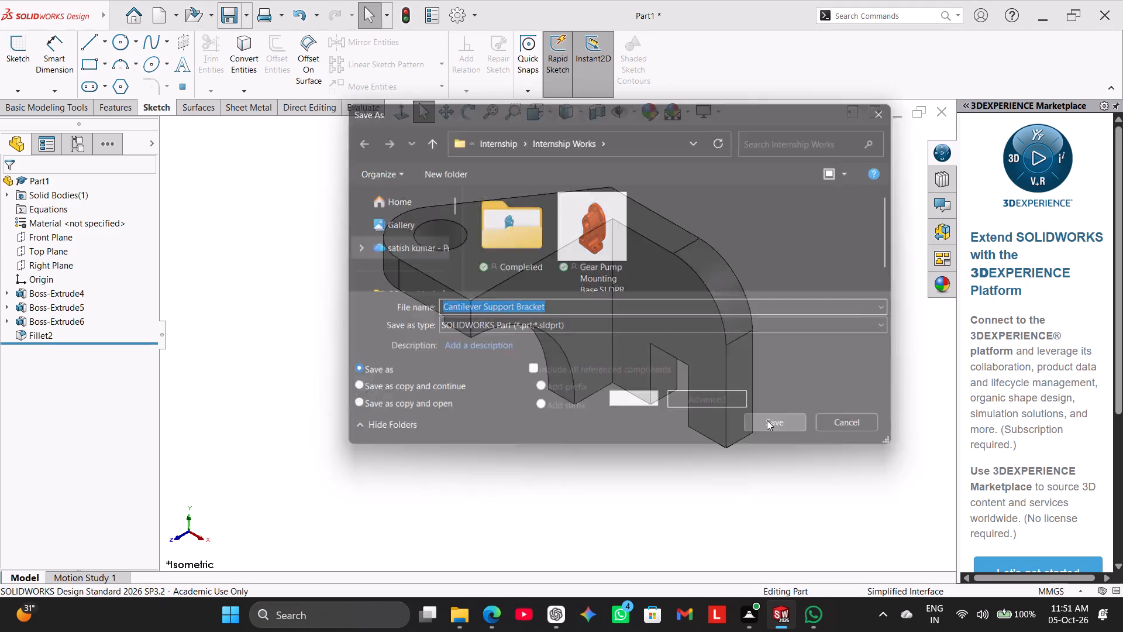
left_click(242, 24)
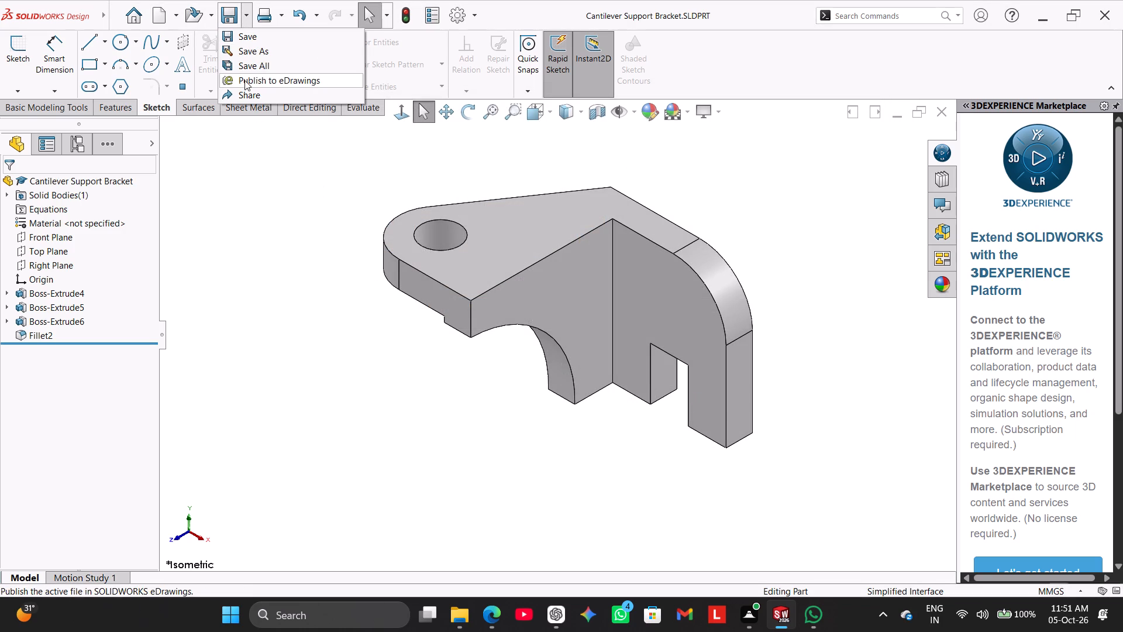
left_click(295, 194)
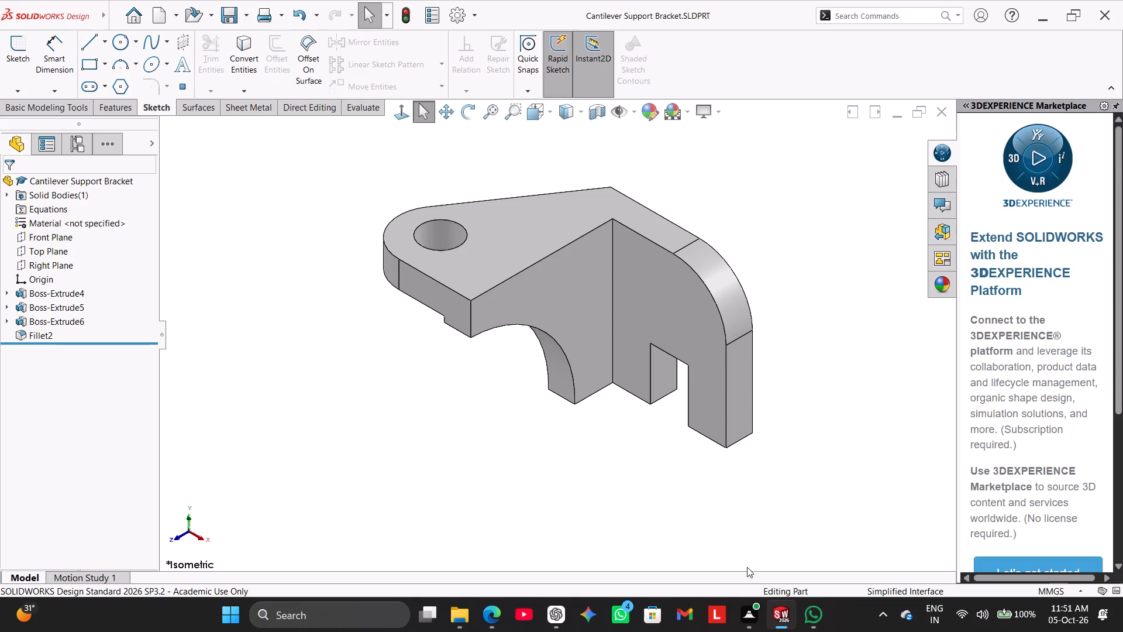